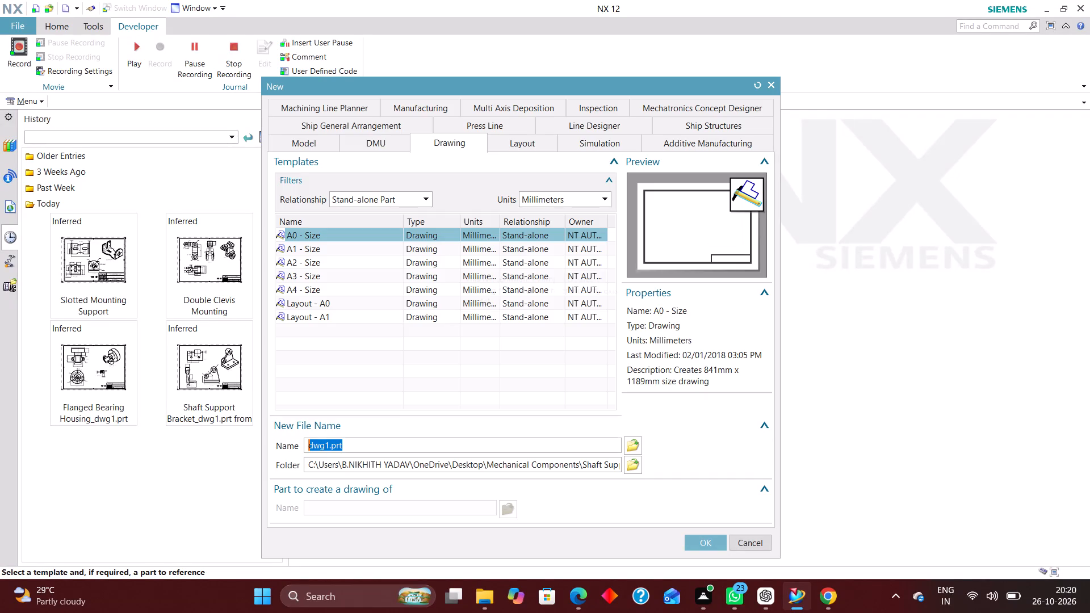
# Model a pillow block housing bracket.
# Create a new millimetre Model part named model1.prt in the Pillow Block Housing folder under Mechanical Components.
pyautogui.click(302, 140)
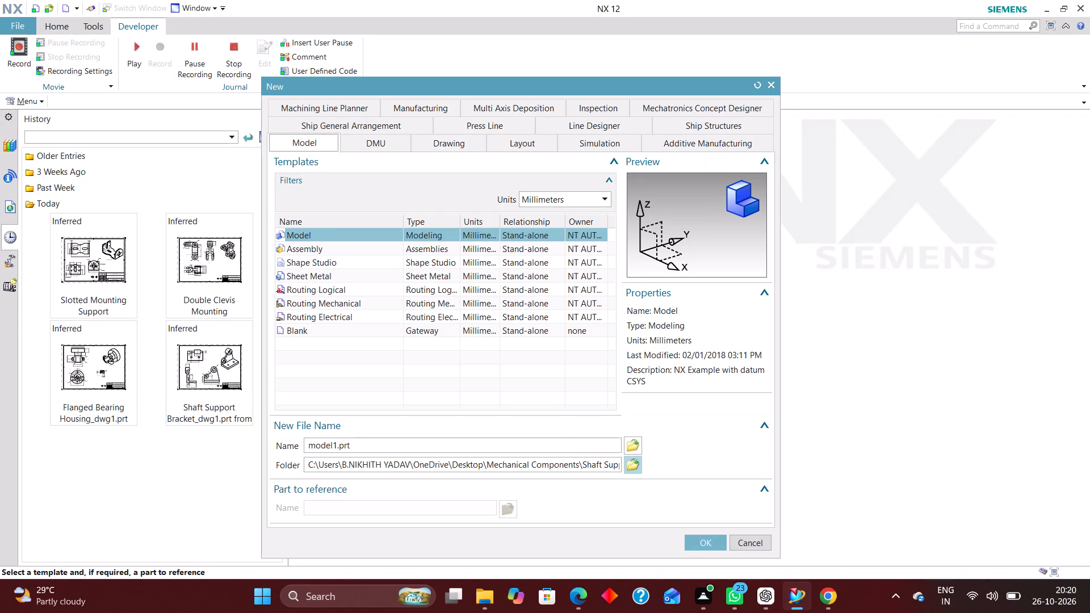
pyautogui.click(631, 462)
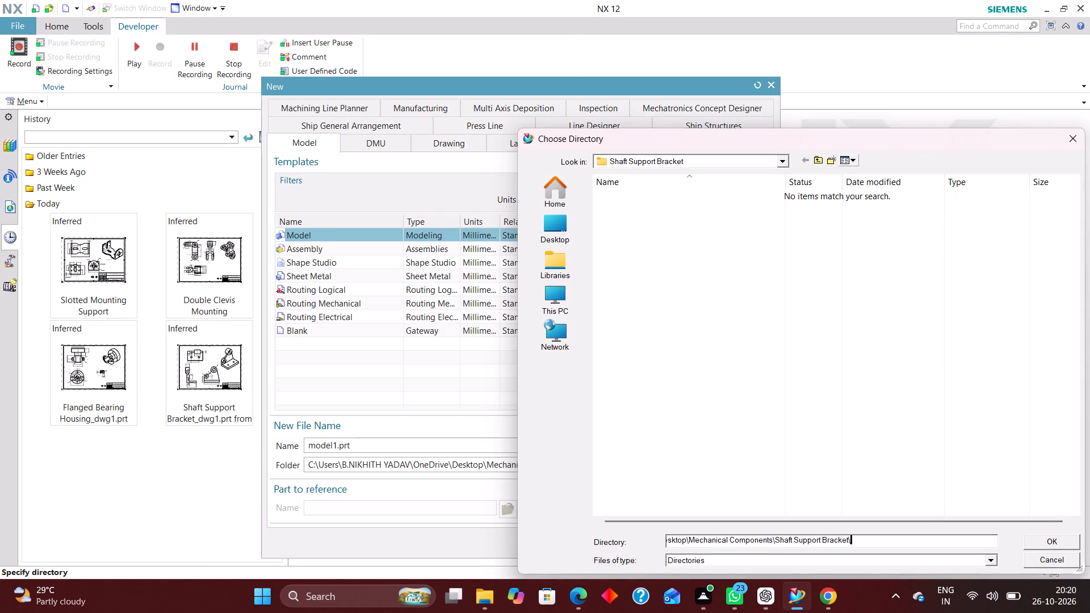
pyautogui.click(820, 159)
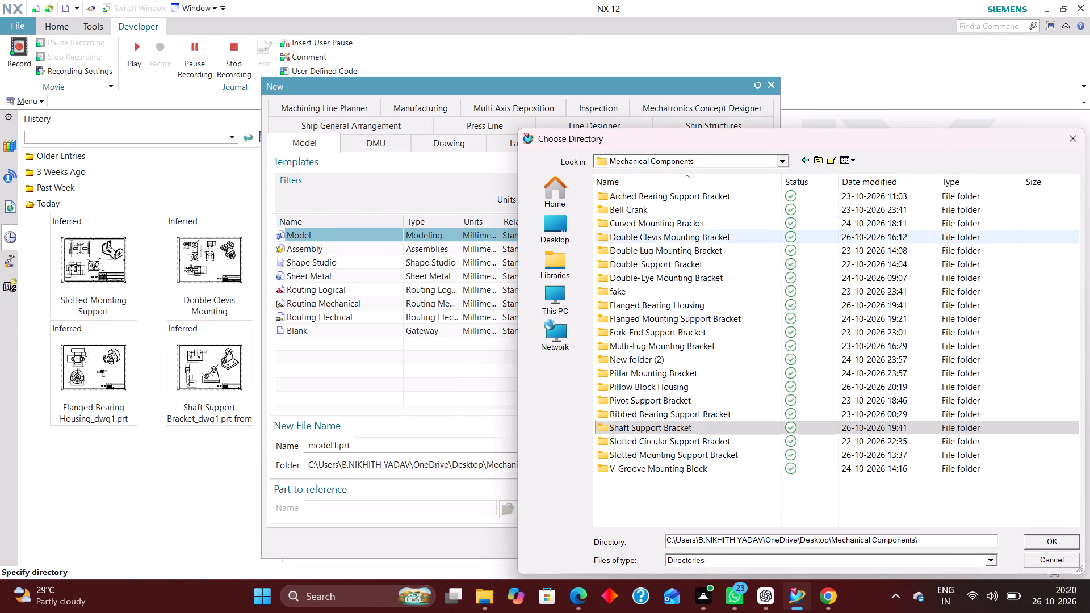
pyautogui.doubleClick(634, 387)
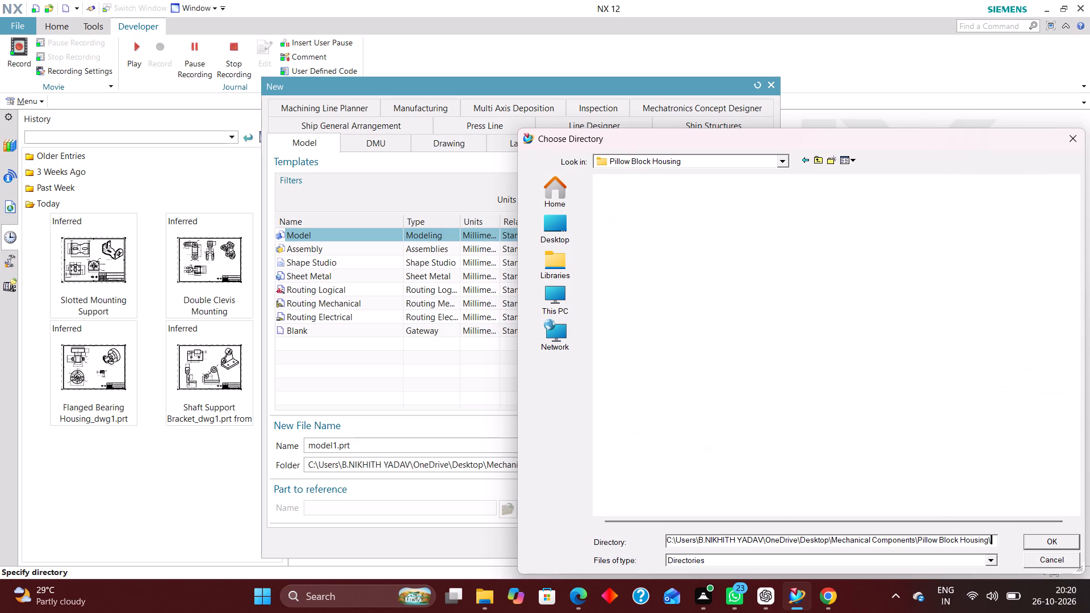
pyautogui.click(1056, 542)
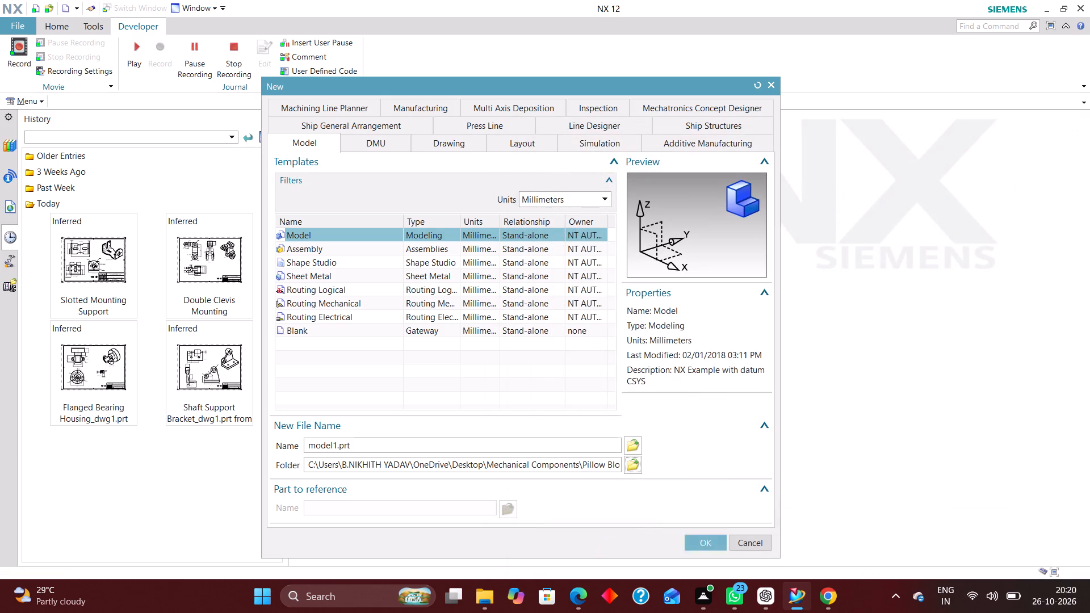
pyautogui.click(702, 543)
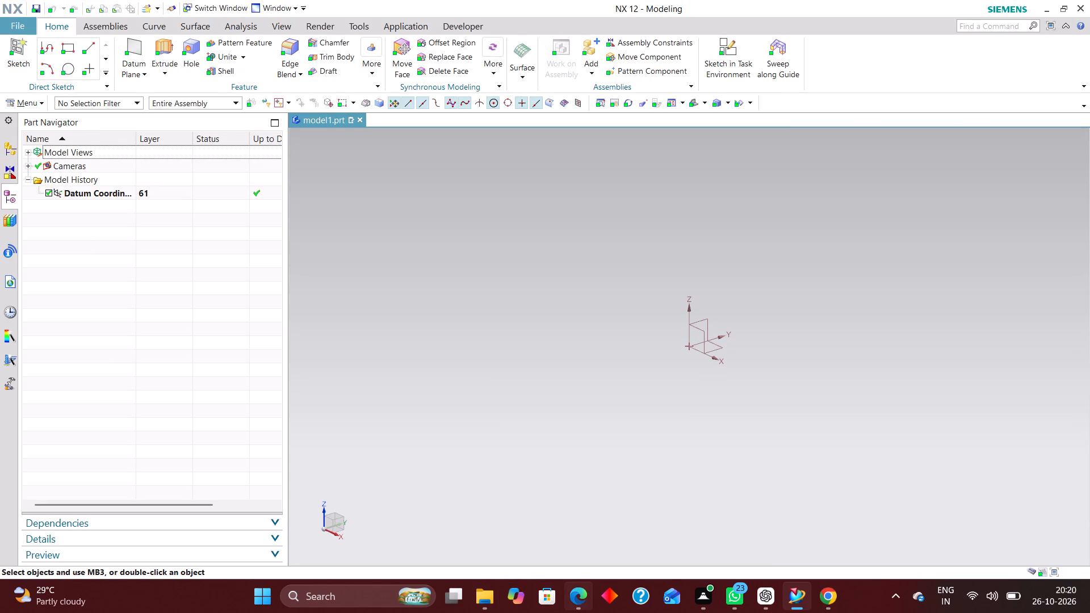
# Switch to Microsoft Edge to check the part's dimensioned reference drawing, and close the browser and the Downloads folder window.
pyautogui.click(586, 600)
pyautogui.scroll(-2, 597, 459)
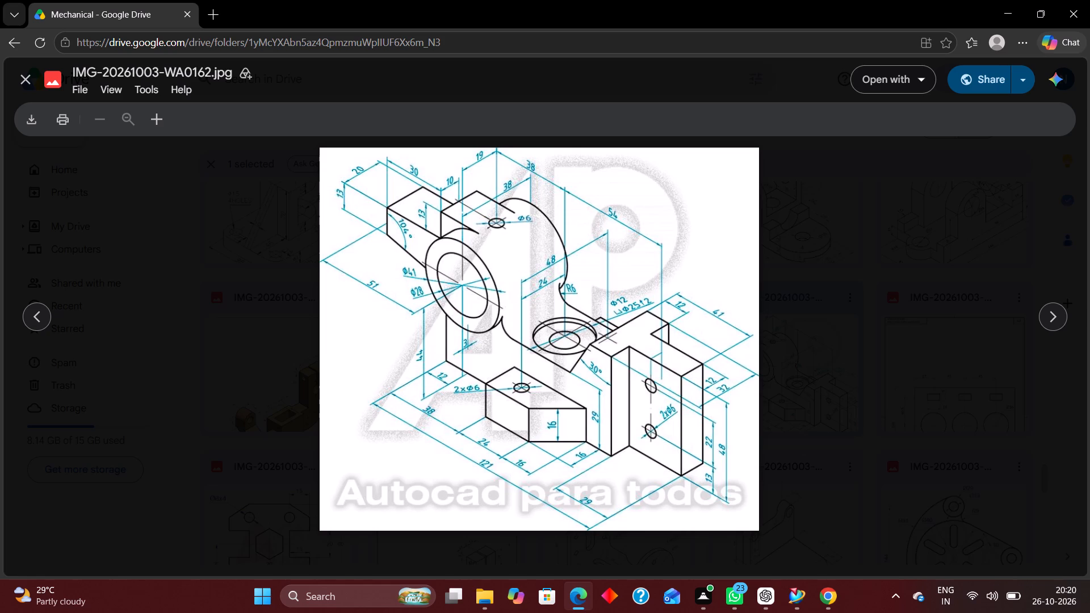
pyautogui.click(23, 74)
pyautogui.click(1071, 7)
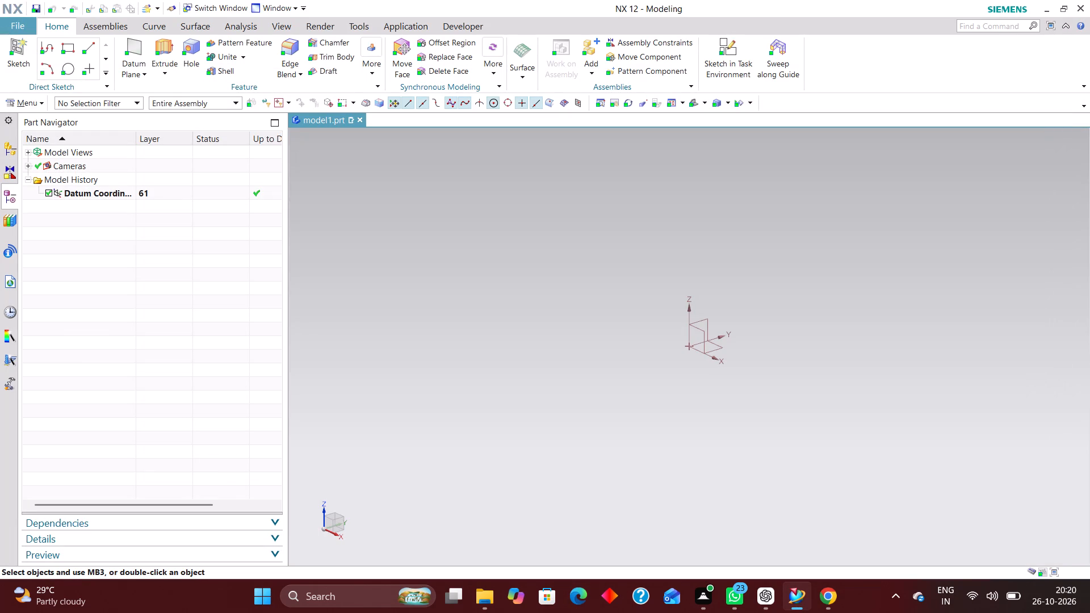
pyautogui.click(487, 598)
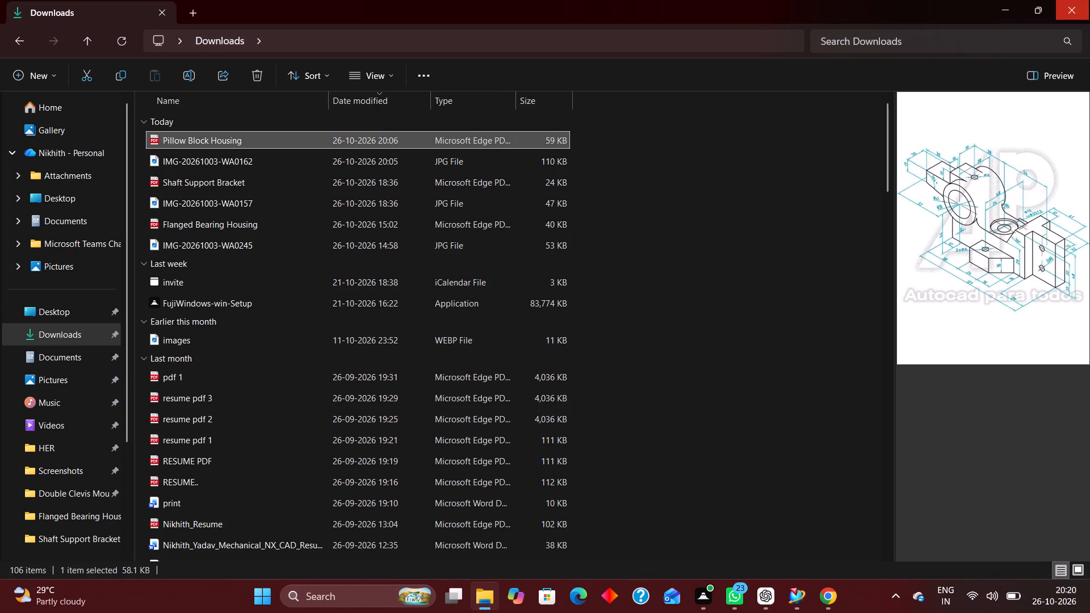
pyautogui.click(1079, 10)
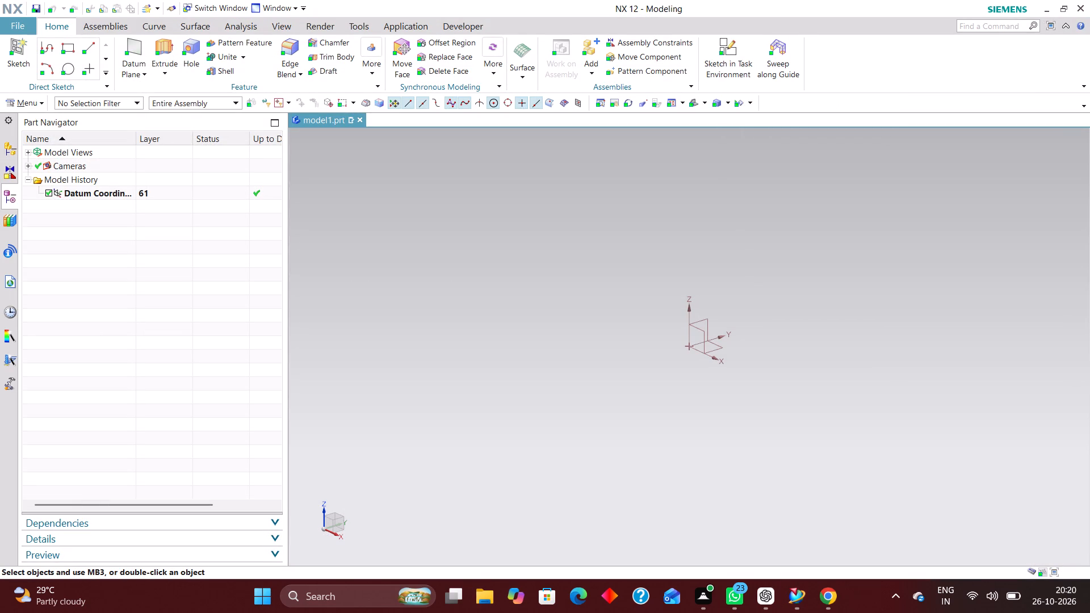
# Create a task-environment sketch on the YZ plane of the datum coordinate system, leaving the Profile tool unused.
pyautogui.click(740, 38)
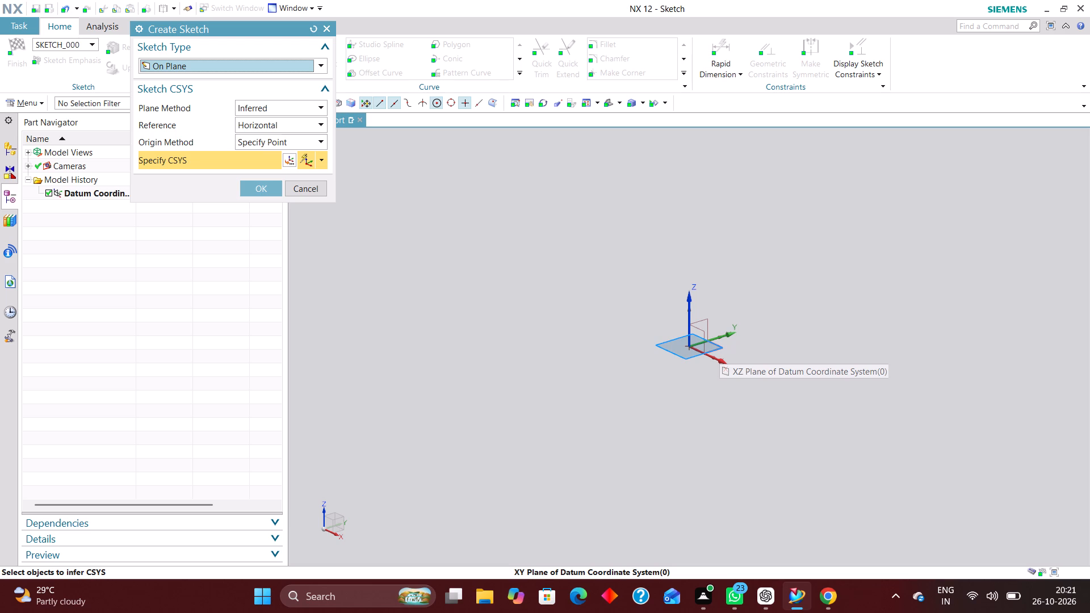
pyautogui.click(719, 349)
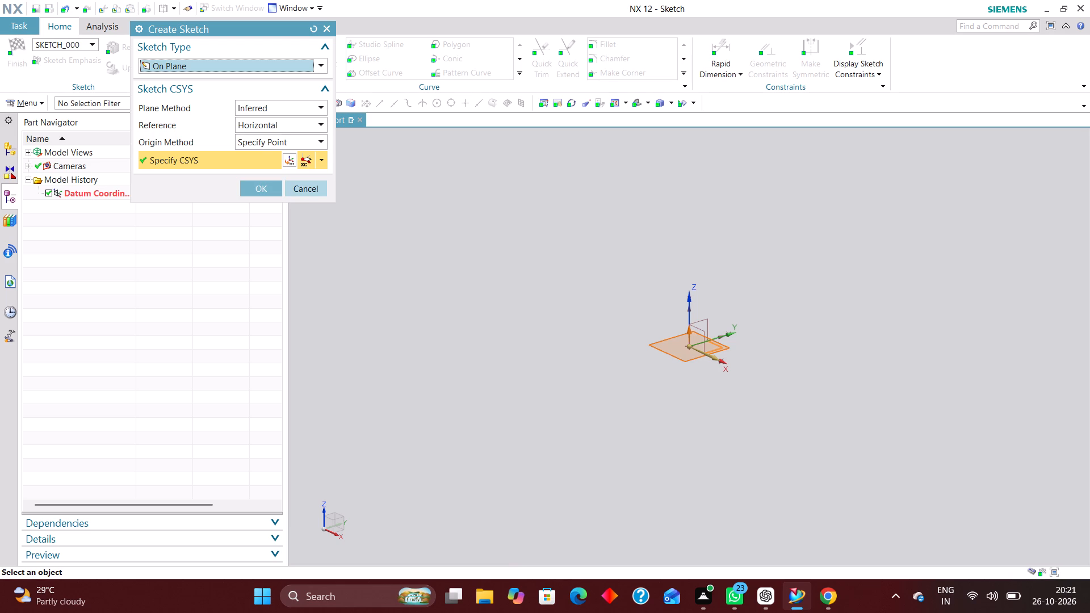
pyautogui.click(320, 32)
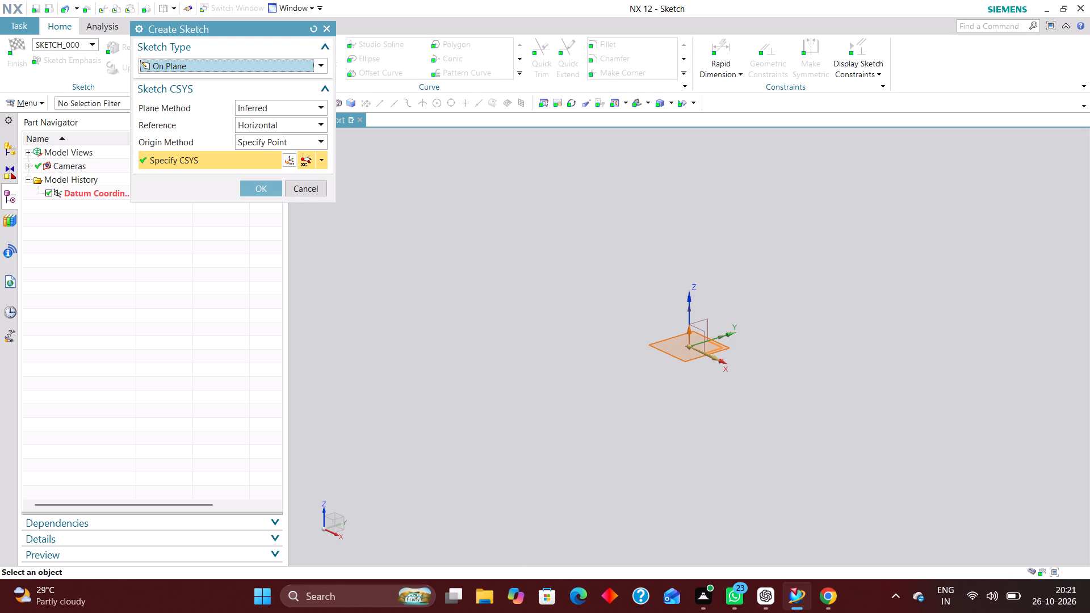
pyautogui.click(312, 27)
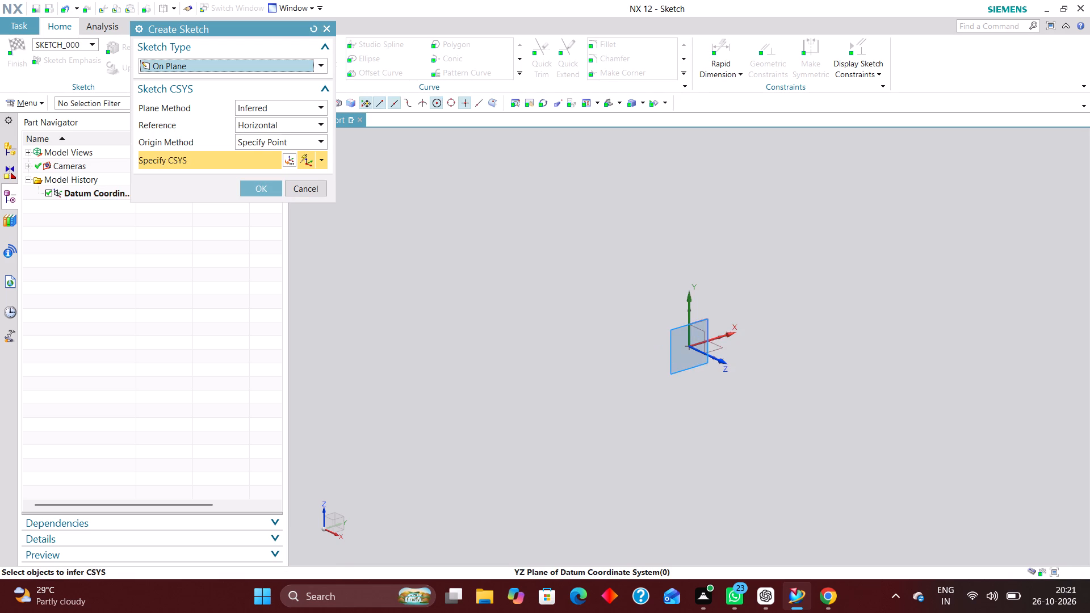
pyautogui.click(704, 318)
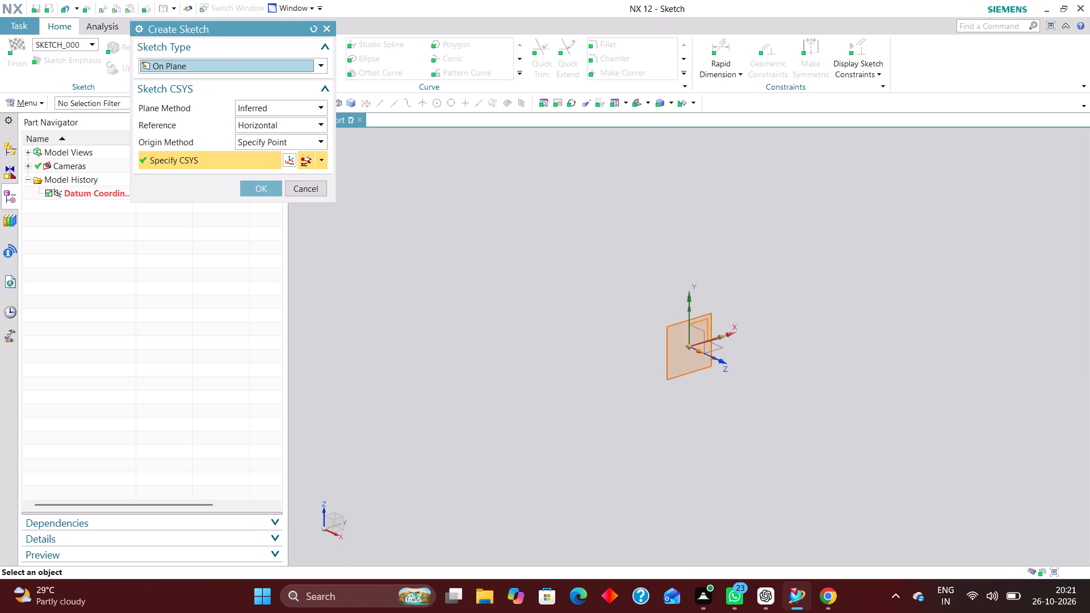
pyautogui.click(250, 191)
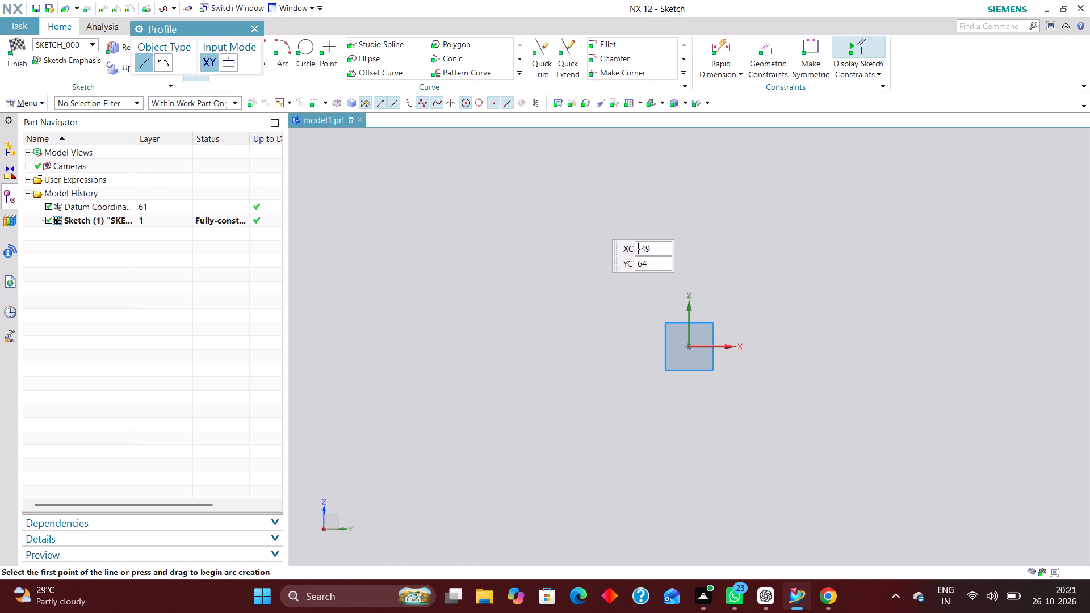
pyautogui.click(255, 23)
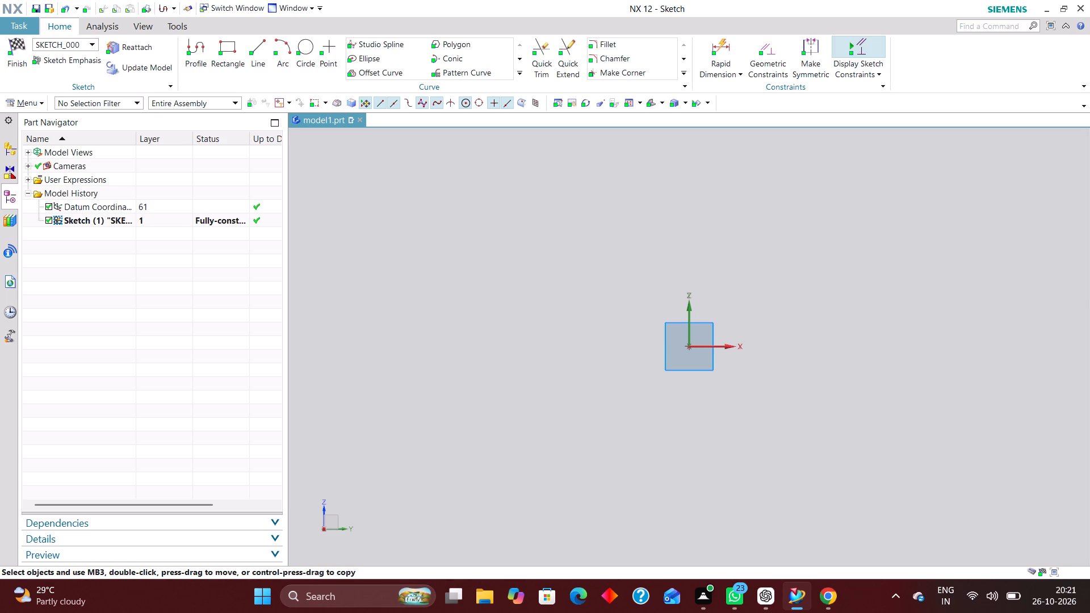
# Sketch a rectangle by two corners so that it encloses the sketch origin.
pyautogui.click(224, 45)
pyautogui.click(624, 220)
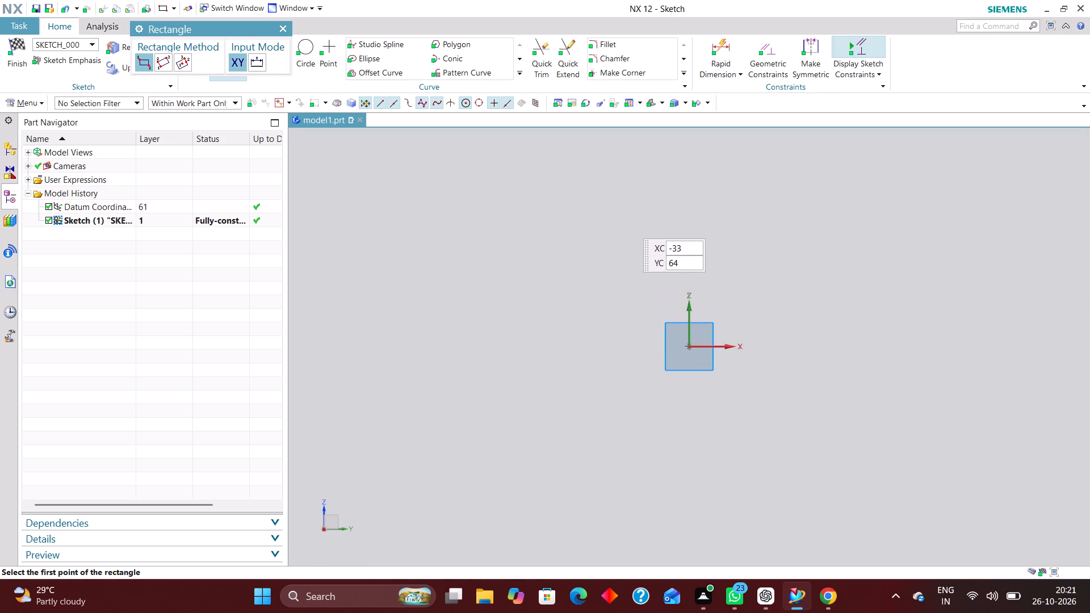
pyautogui.click(776, 402)
# Centre the rectangle on the origin with midpoint constraints, its top edge to the vertical axis and its right edge to the horizontal axis.
pyautogui.click(768, 47)
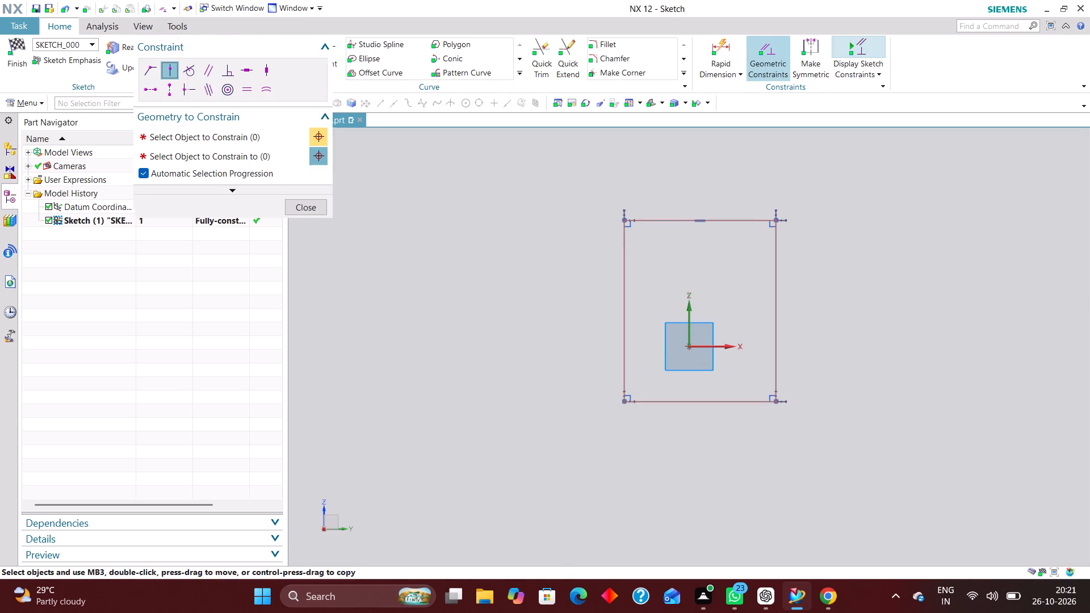
pyautogui.click(699, 218)
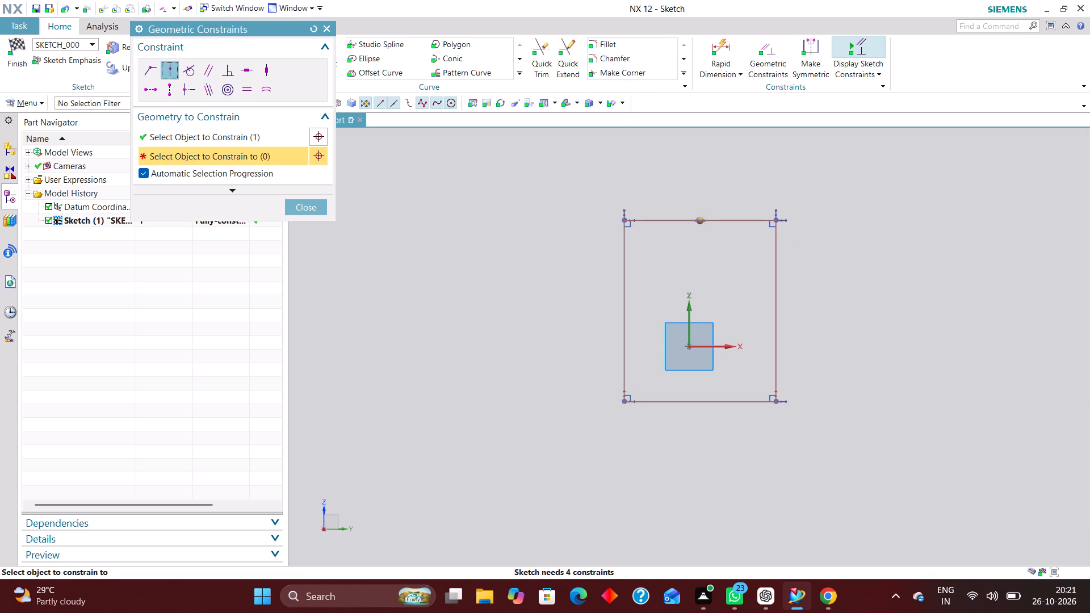
pyautogui.click(690, 314)
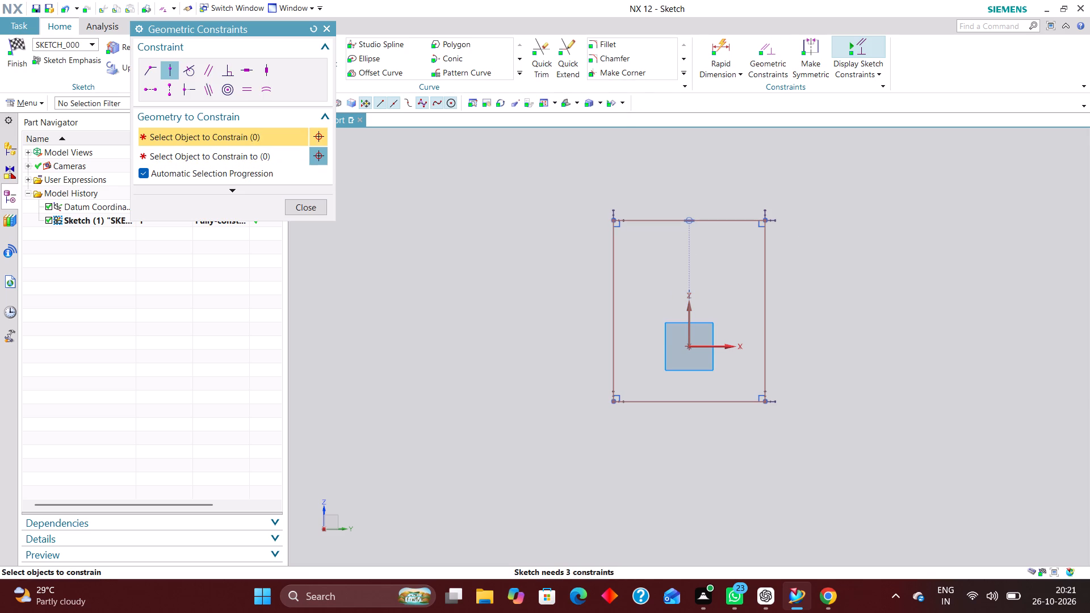
pyautogui.click(766, 312)
pyautogui.click(722, 349)
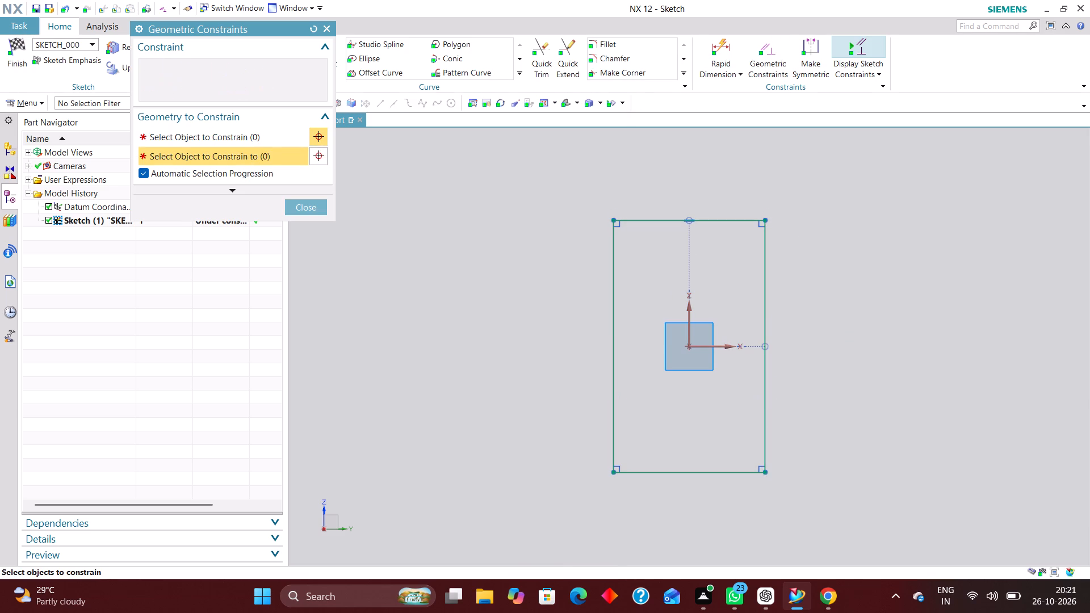
pyautogui.click(311, 206)
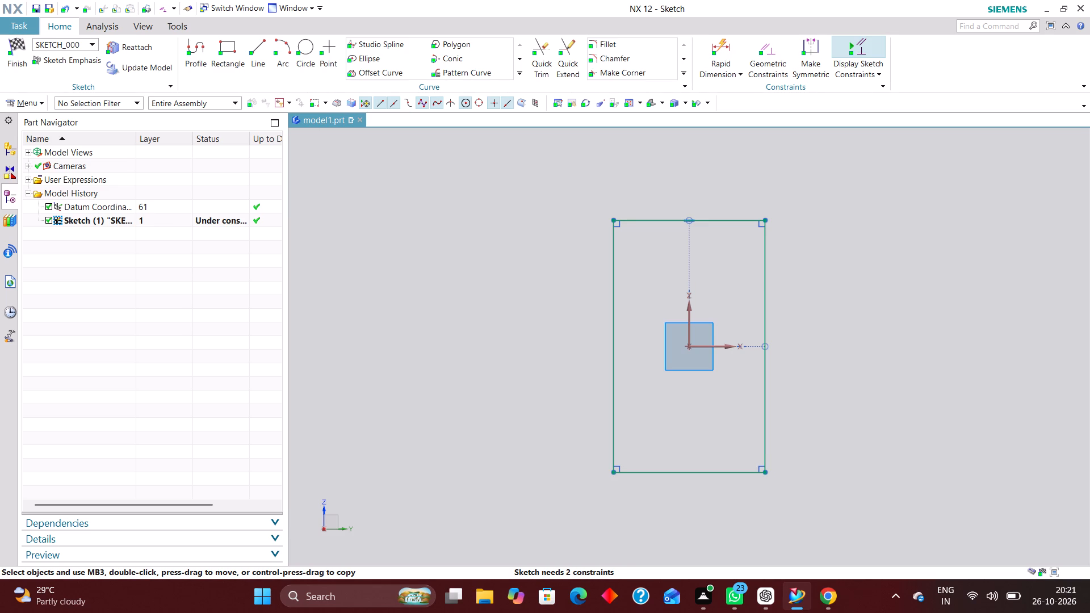
# Dimension the rectangle's vertical side as 48 mm.
pyautogui.click(715, 47)
pyautogui.click(764, 313)
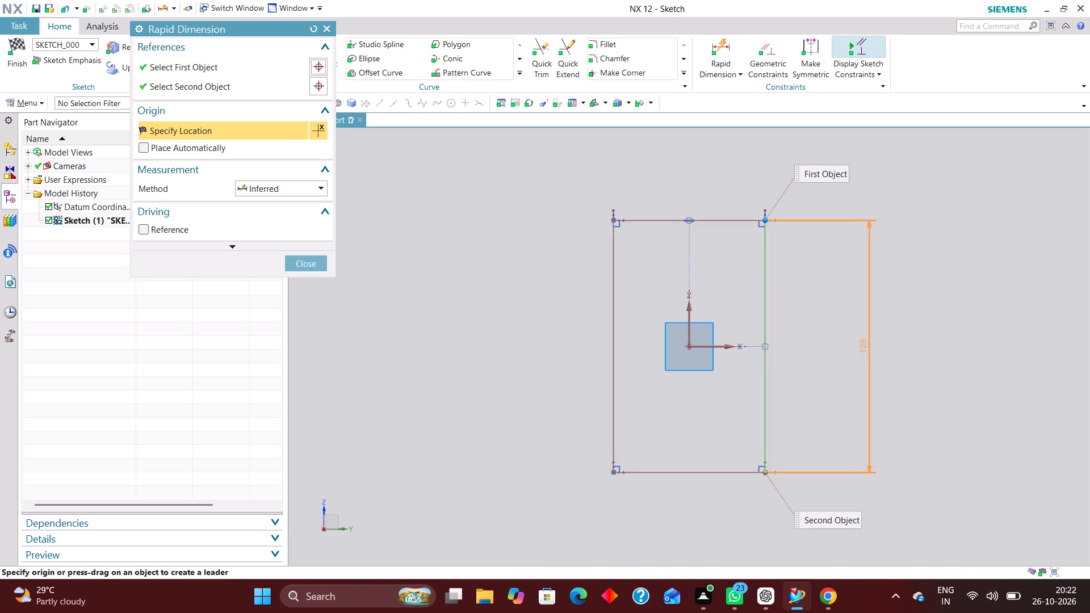
pyautogui.click(853, 331)
pyautogui.write('48')
pyautogui.press('Return')
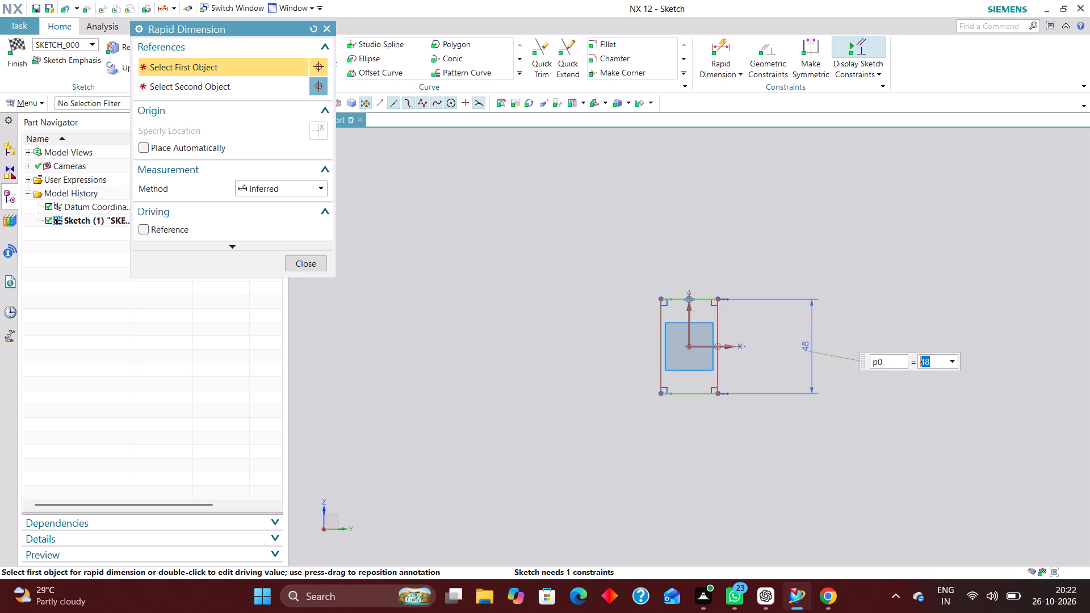
# Dimension the rectangle's bottom edge as 32 mm and finish the sketch.
pyautogui.scroll(4, 743, 412)
pyautogui.scroll(8, 700, 395)
pyautogui.scroll(-3, 695, 414)
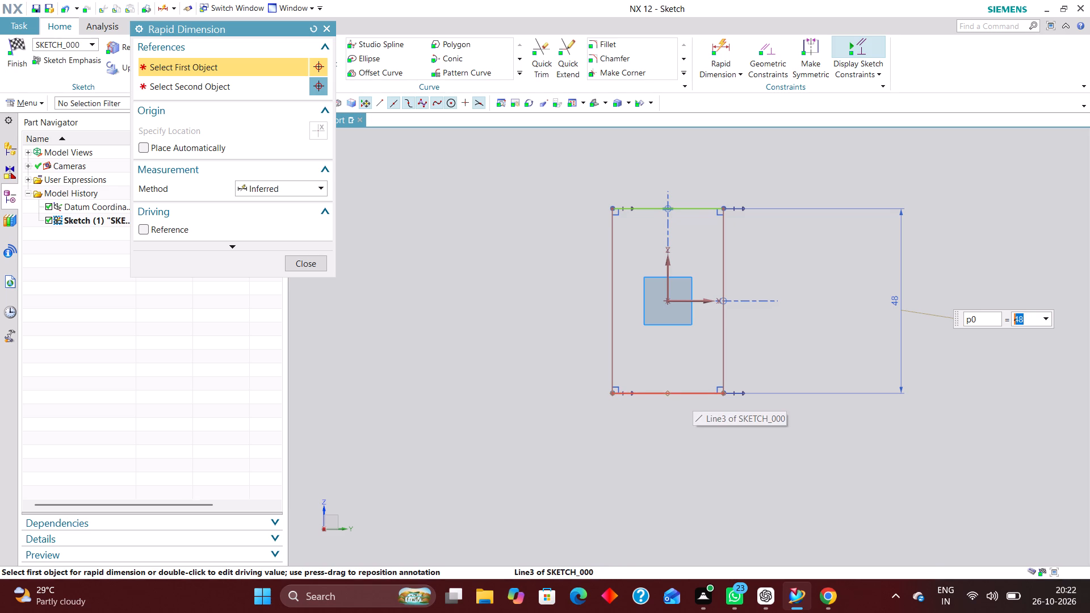
pyautogui.click(700, 396)
pyautogui.click(677, 450)
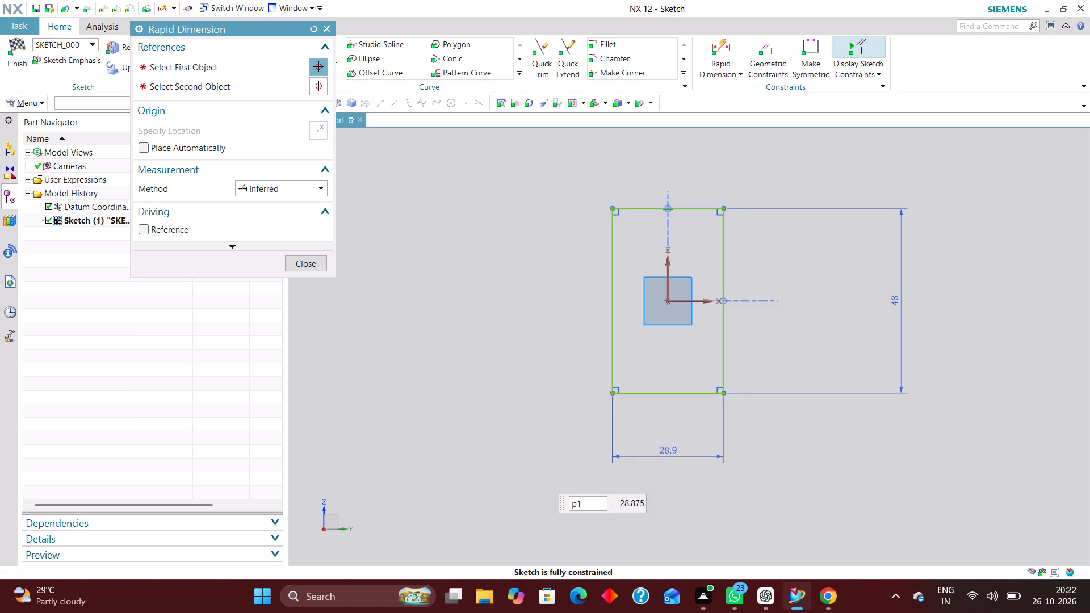
pyautogui.write('32')
pyautogui.press('Return')
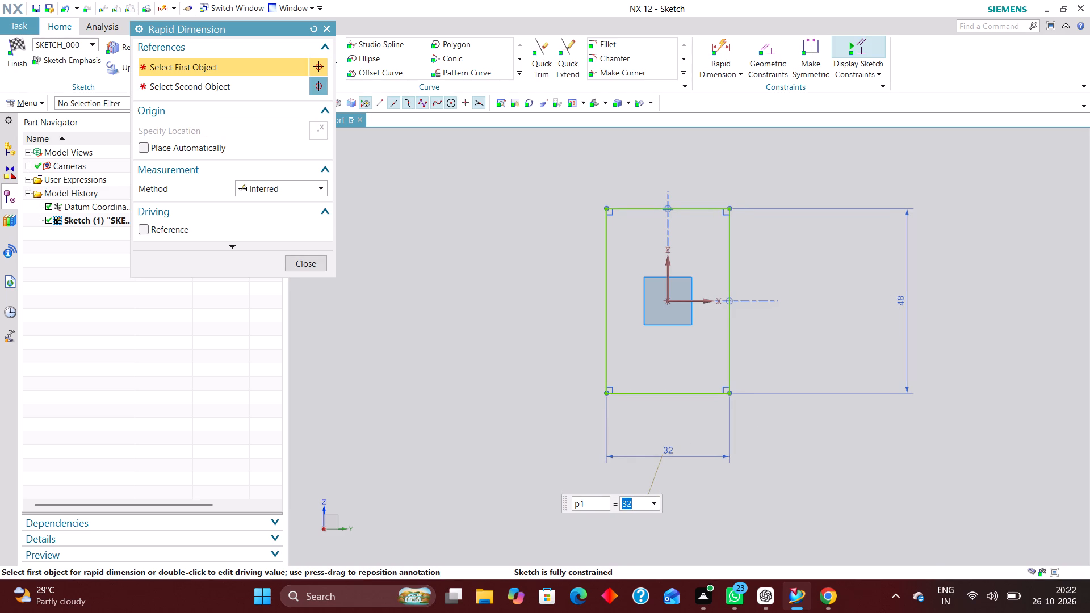
pyautogui.click(304, 262)
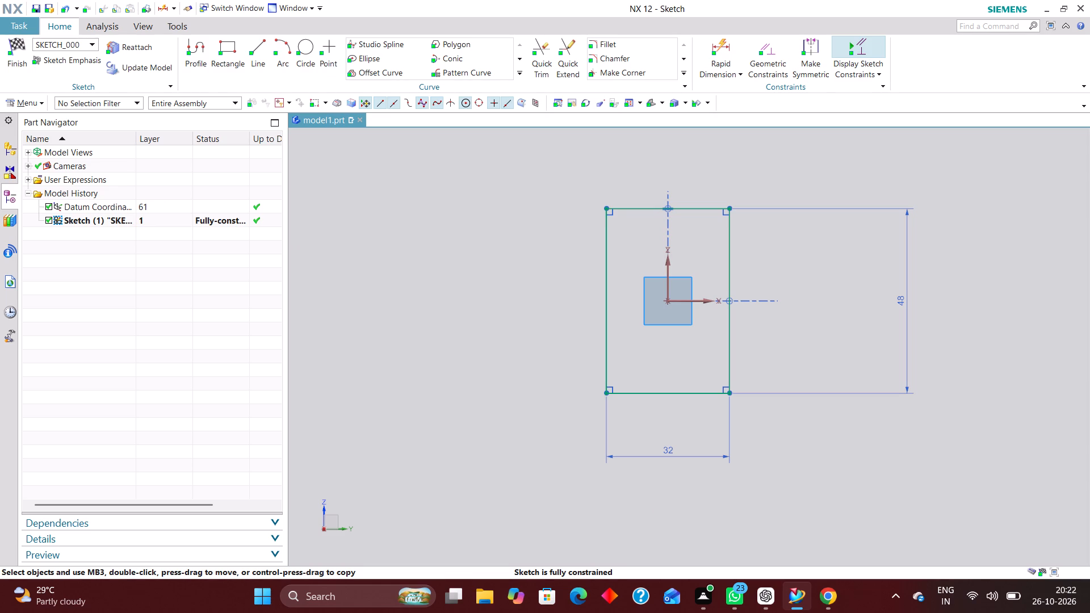
pyautogui.click(11, 47)
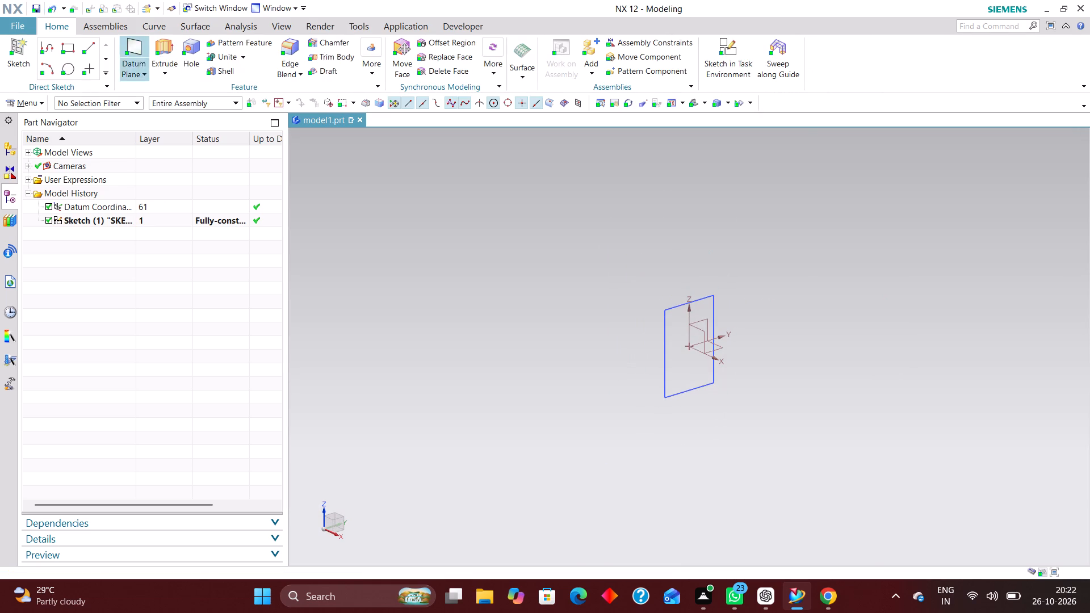
# Extrude the 32 by 48 mm rectangle symmetrically about its sketch plane with a distance of 121/2 mm.
pyautogui.click(161, 47)
pyautogui.click(663, 311)
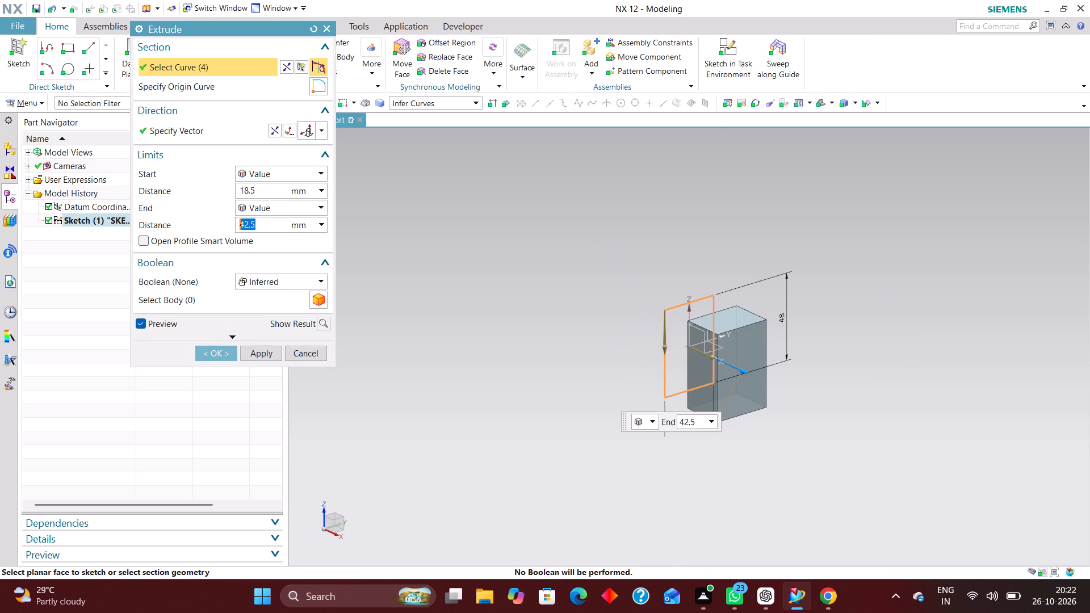
pyautogui.moveTo(276, 190); pyautogui.dragTo(216, 186)
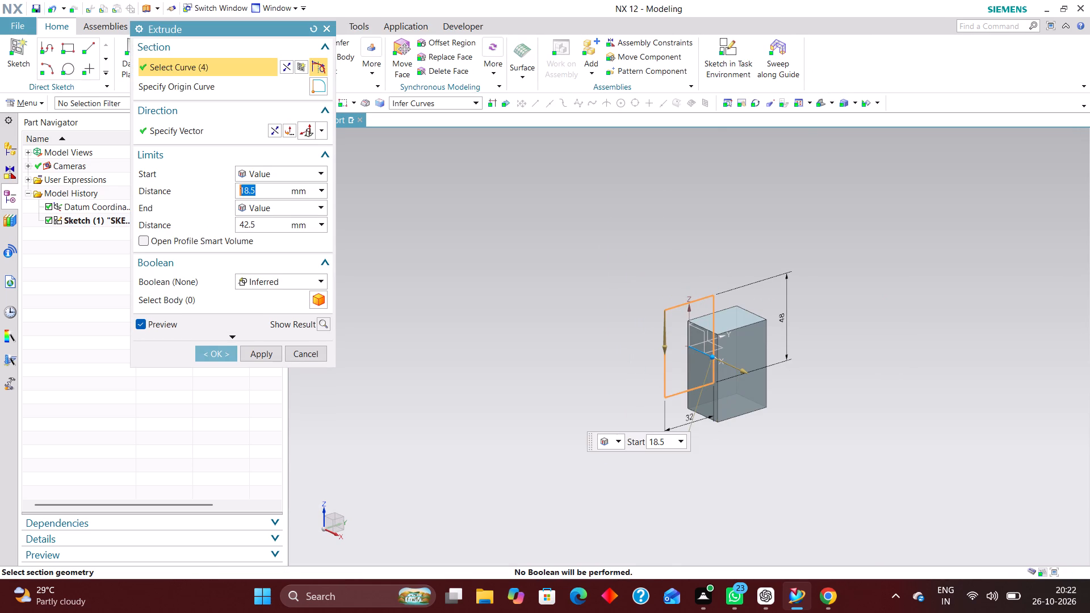
pyautogui.press('0')
pyautogui.press('Return')
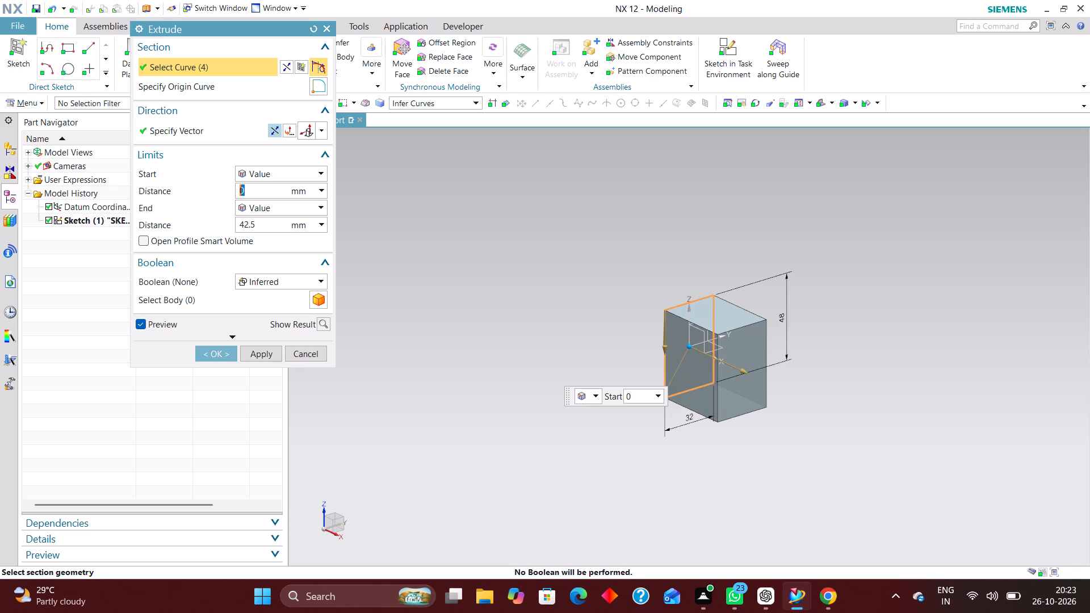
pyautogui.click(273, 129)
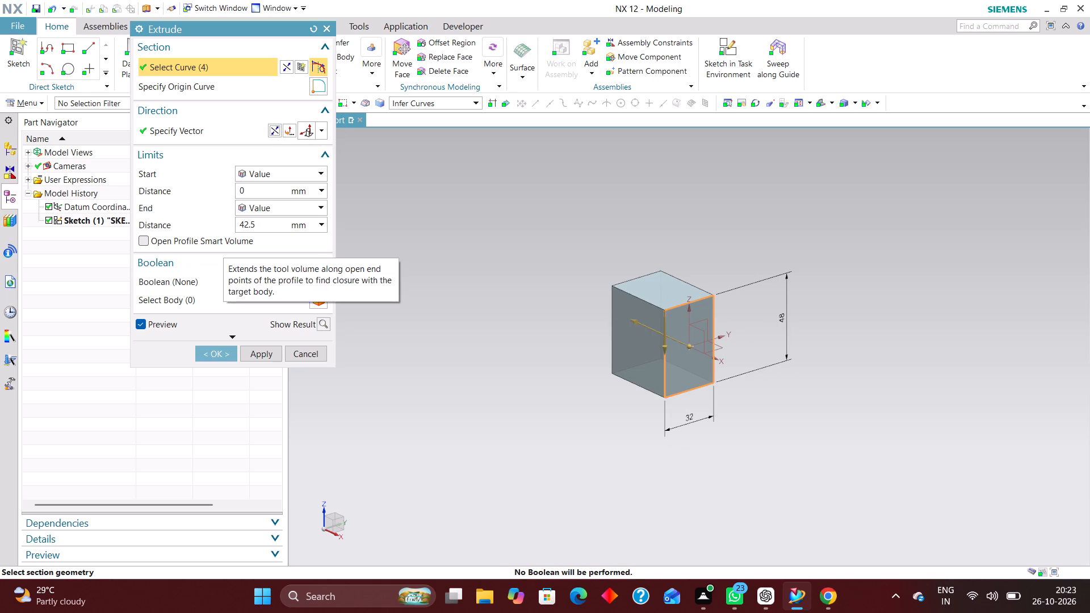
pyautogui.click(287, 175)
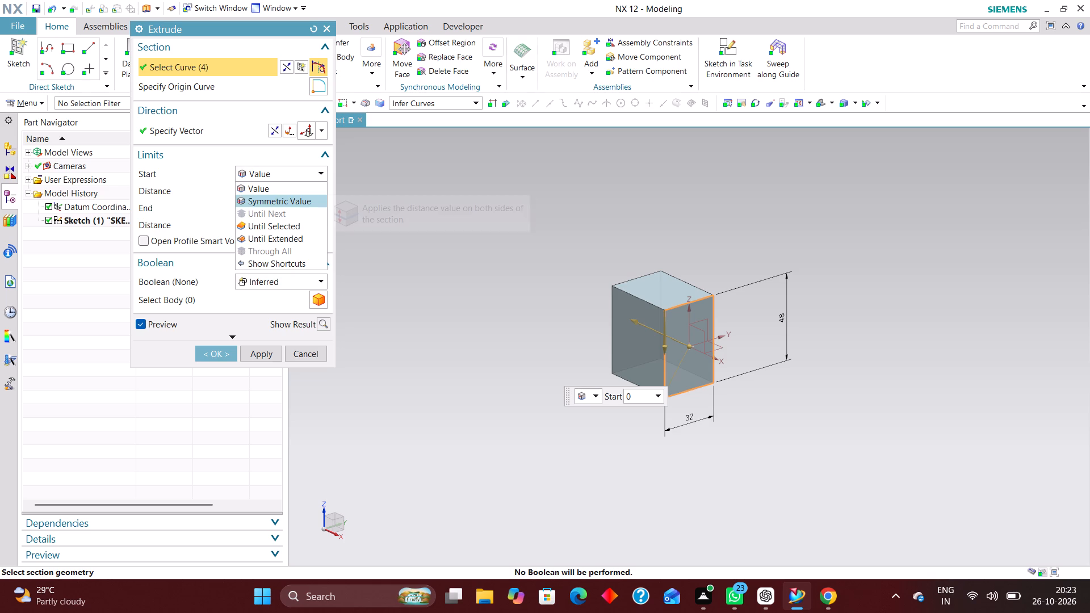
pyautogui.click(291, 201)
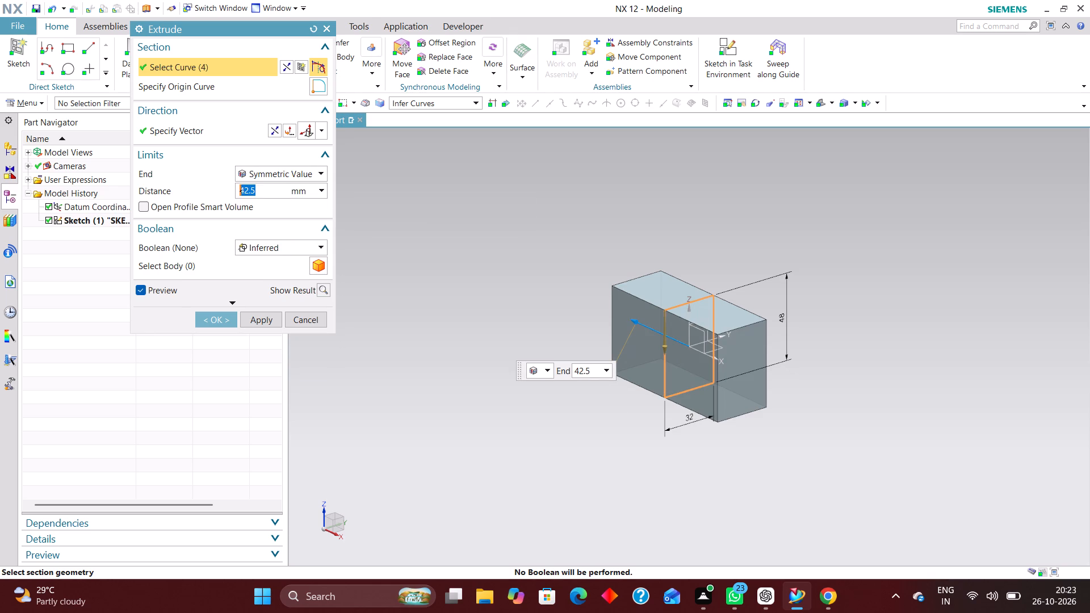
pyautogui.write('121/')
pyautogui.press('2')
pyautogui.press('Return')
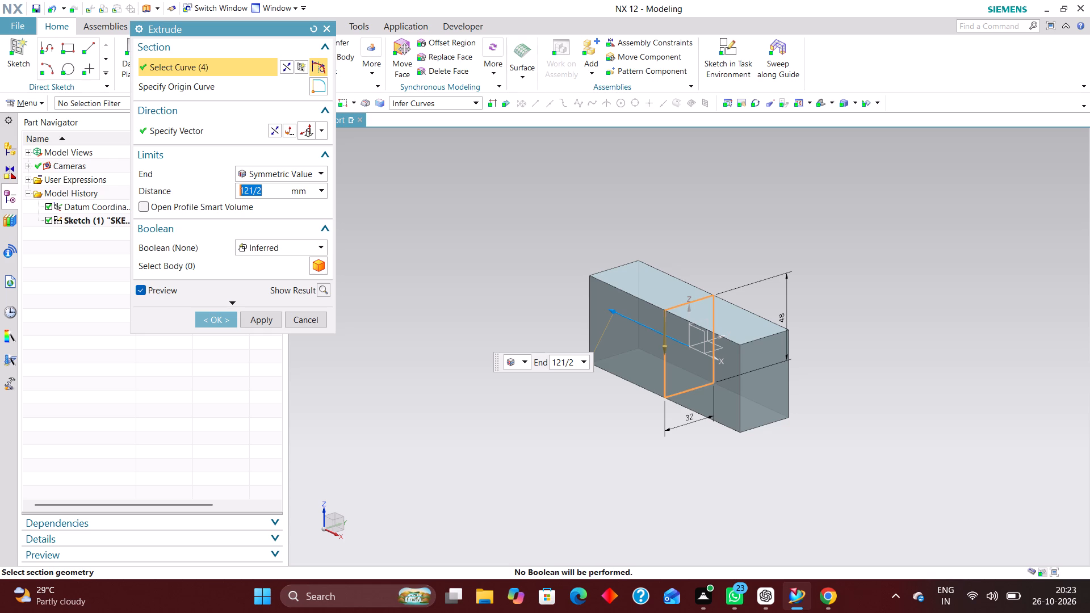
pyautogui.click(218, 320)
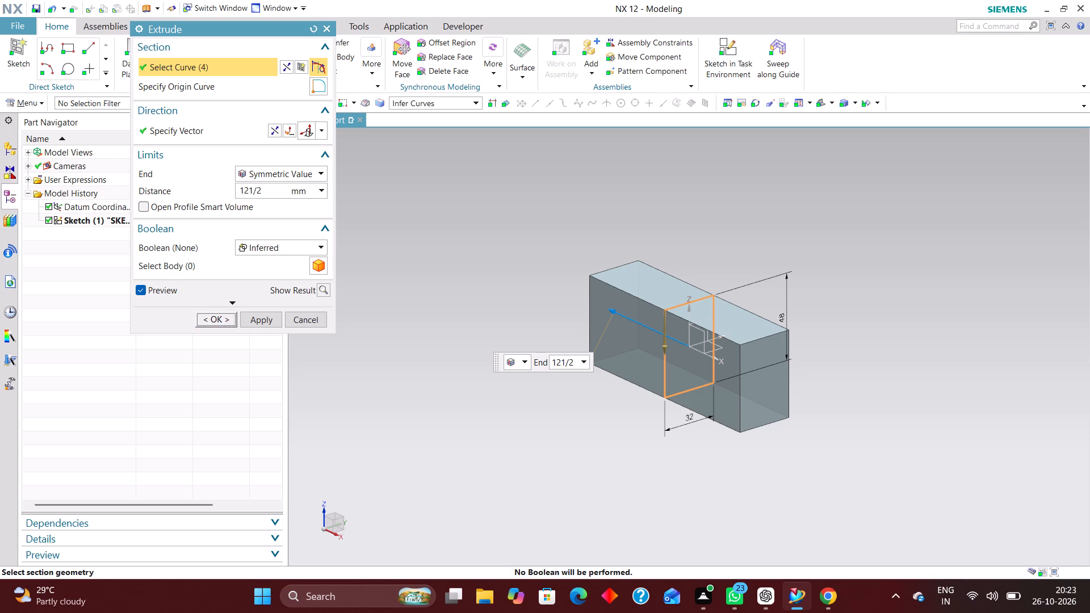
# Start a sketch on the horizontal XY datum plane and draw a two-corner rectangle overlapping the block's long upper edge near its right end.
pyautogui.scroll(2, 693, 347)
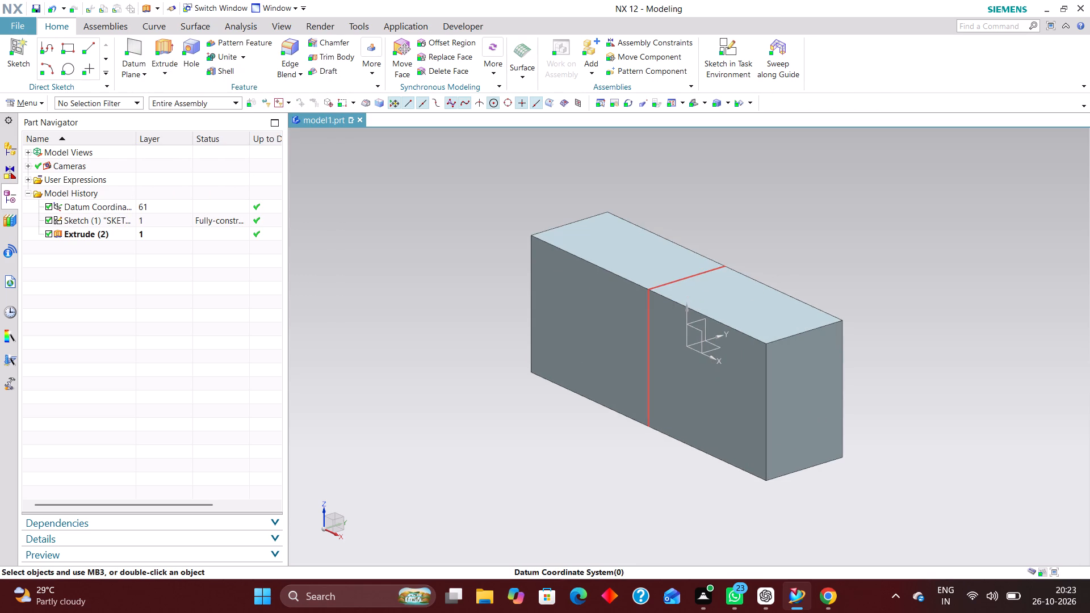
pyautogui.moveTo(648, 335); pyautogui.dragTo(656, 384, button='right')
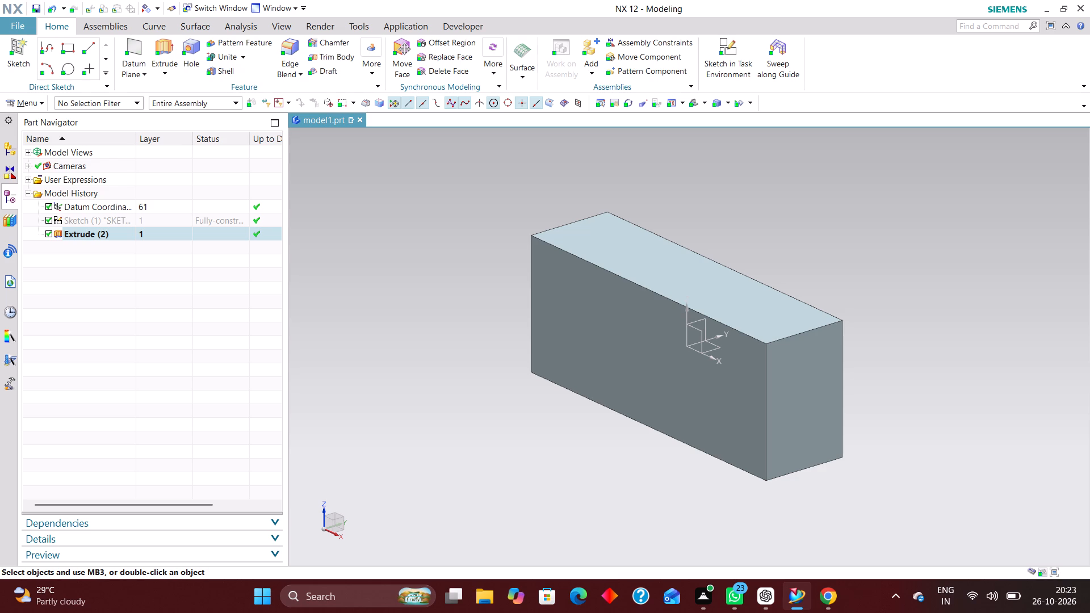
pyautogui.click(731, 41)
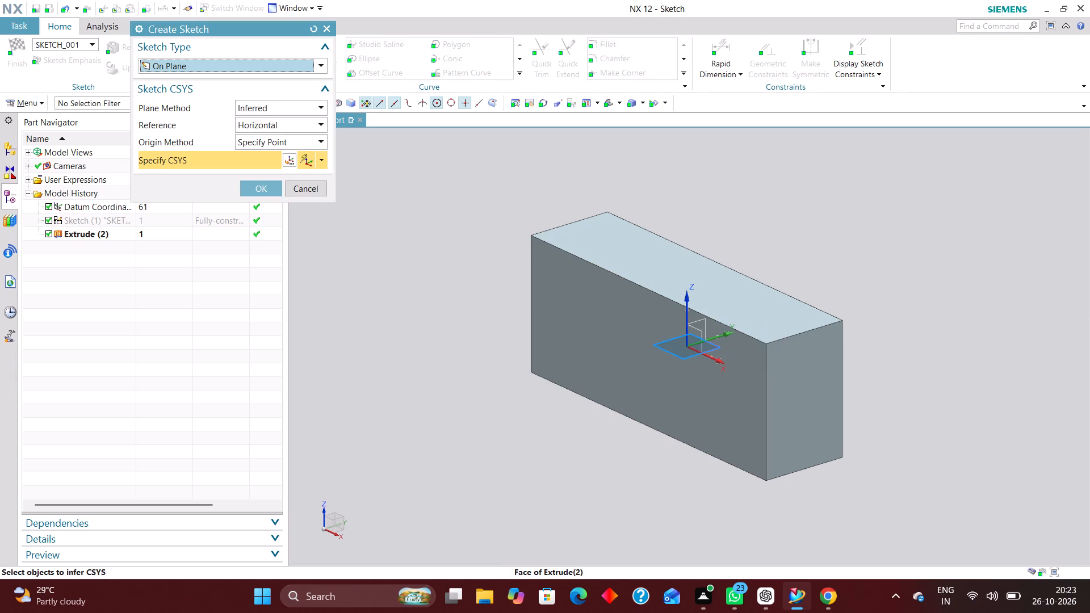
pyautogui.click(710, 351)
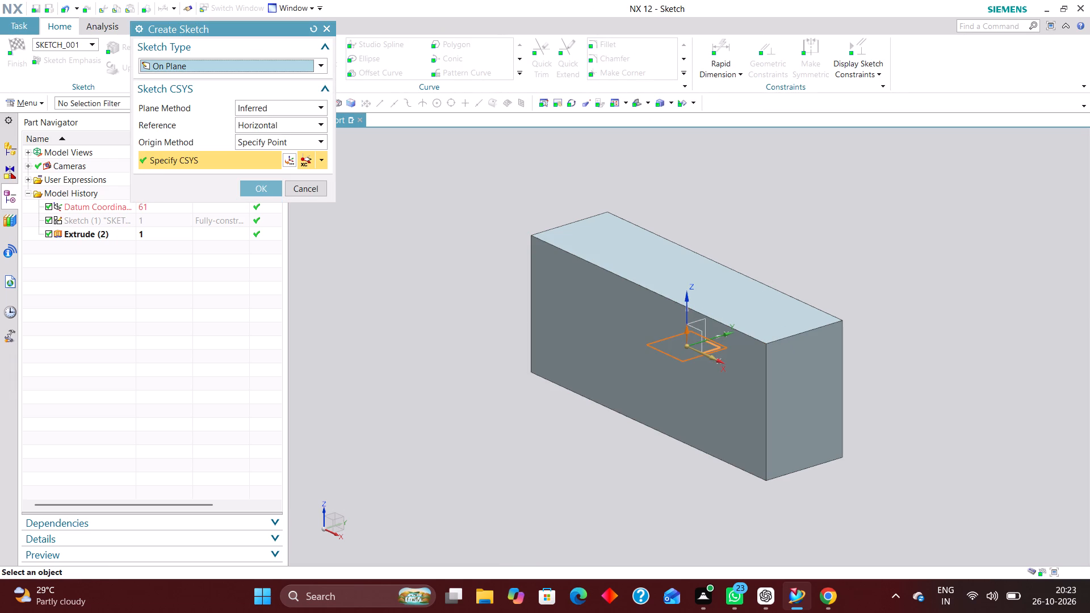
pyautogui.click(259, 188)
pyautogui.scroll(-1, 527, 378)
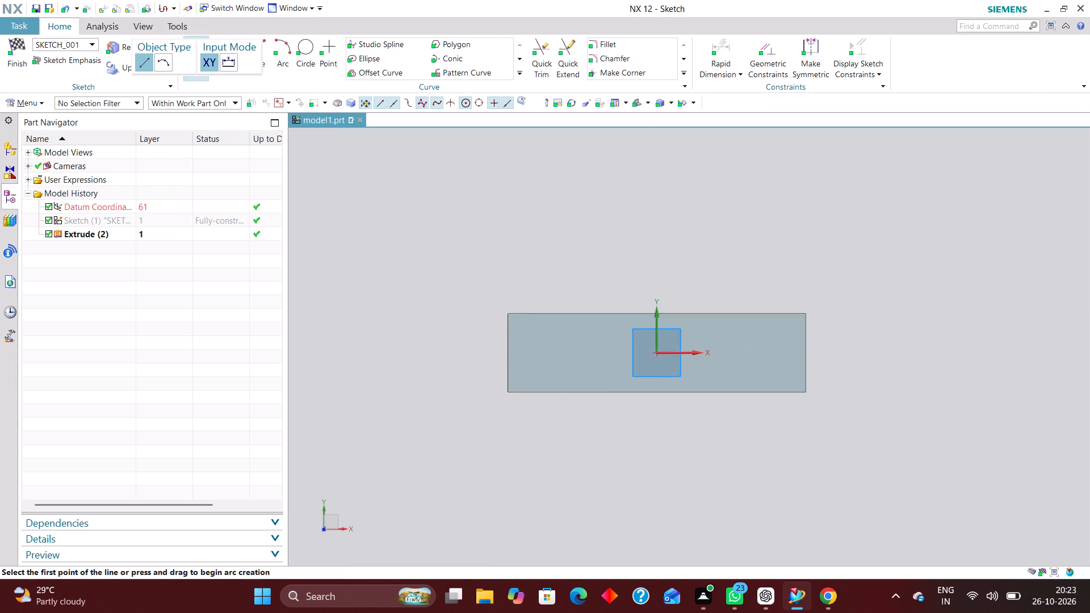
pyautogui.scroll(-1, 524, 378)
pyautogui.scroll(1, 689, 391)
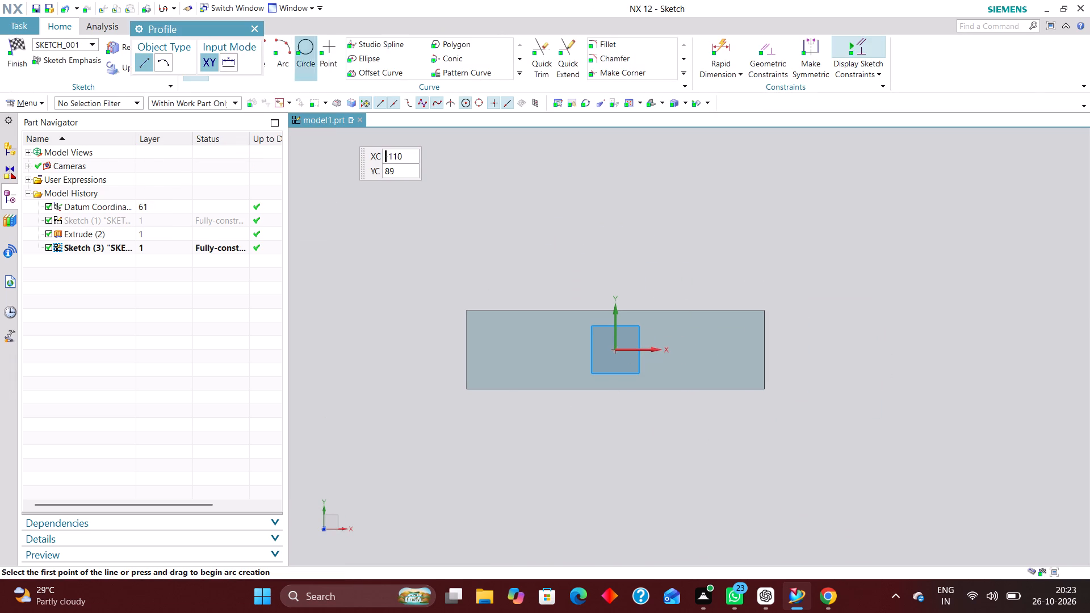
pyautogui.moveTo(223, 29); pyautogui.dragTo(219, 112)
pyautogui.click(230, 48)
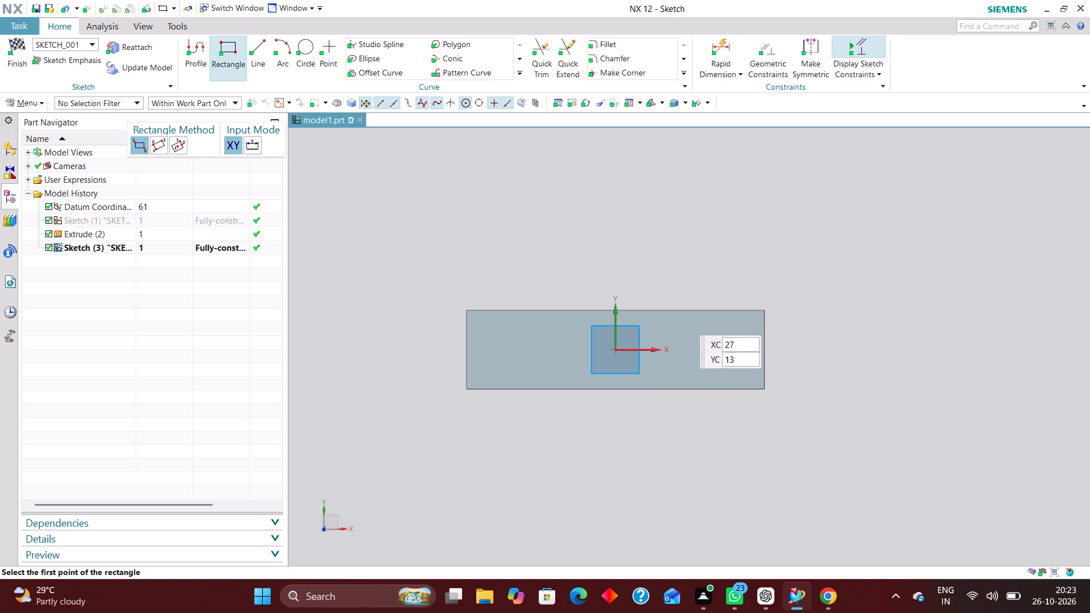
pyautogui.click(680, 280)
pyautogui.click(804, 335)
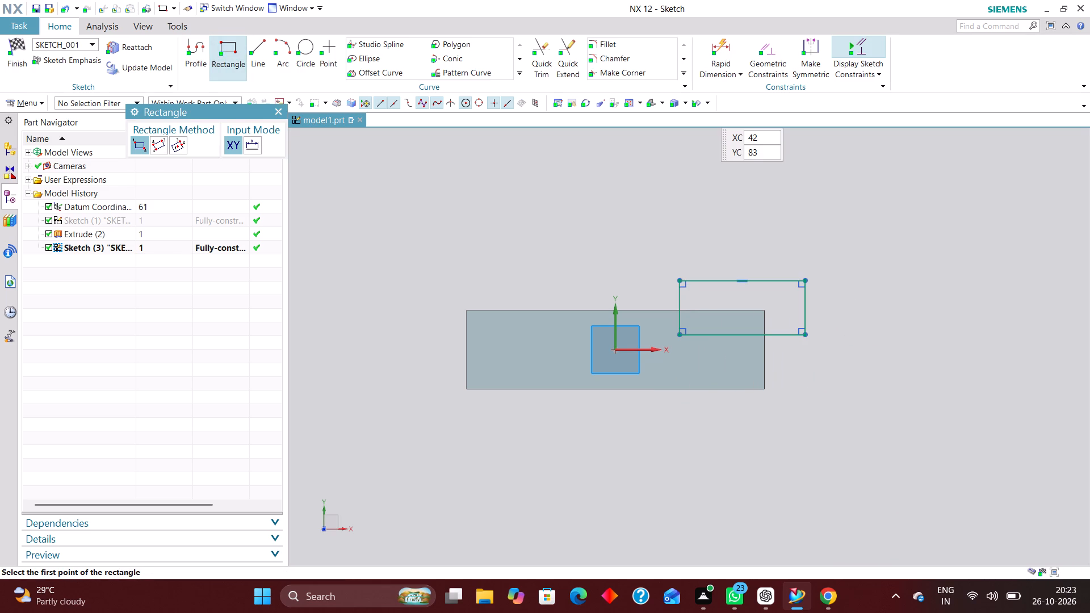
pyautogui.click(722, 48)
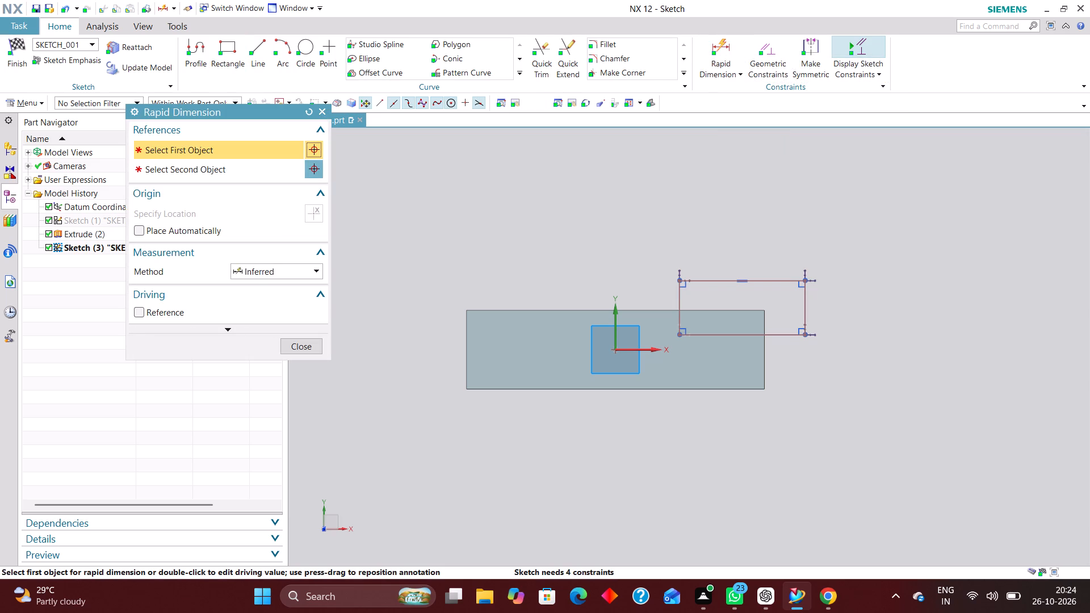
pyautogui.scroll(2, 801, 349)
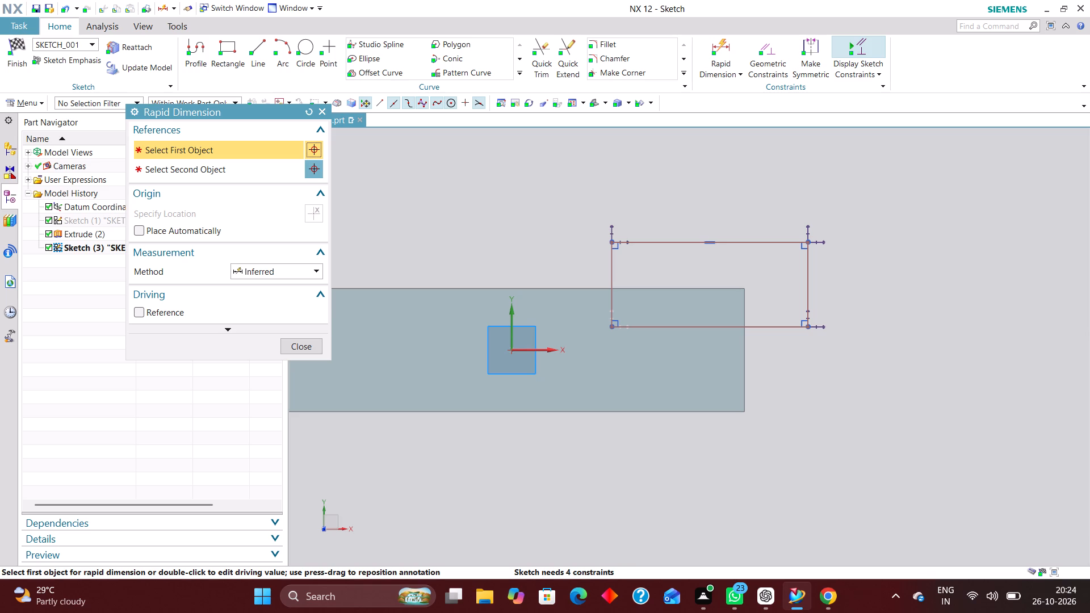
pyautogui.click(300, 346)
# Move the rectangle's top edge closer to the block's long edge and dimension it 16 mm from the horizontal axis.
pyautogui.moveTo(711, 241); pyautogui.dragTo(699, 276)
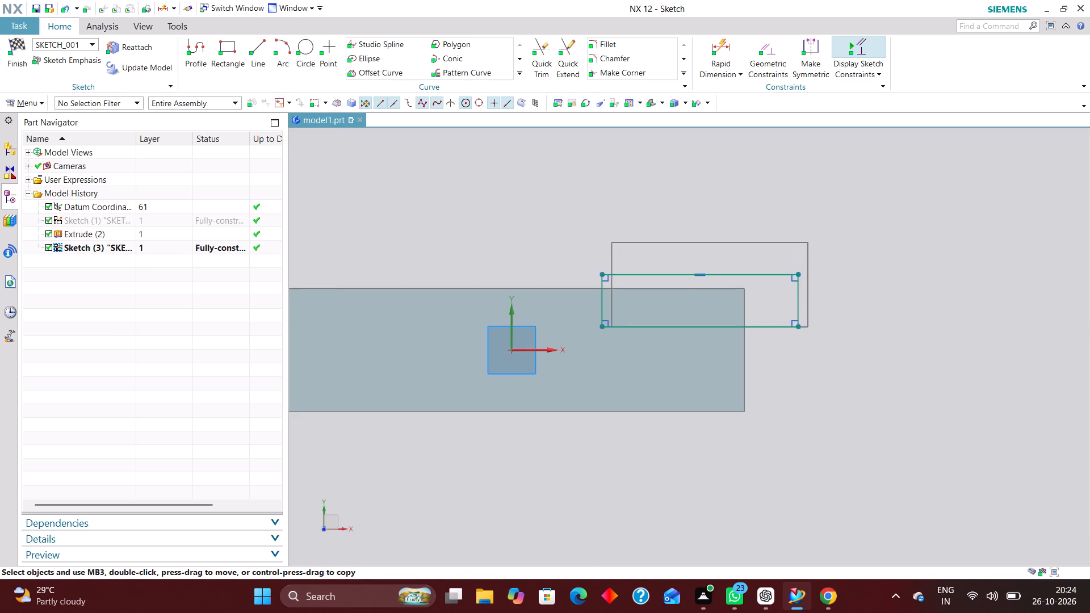
pyautogui.moveTo(699, 276); pyautogui.dragTo(693, 264)
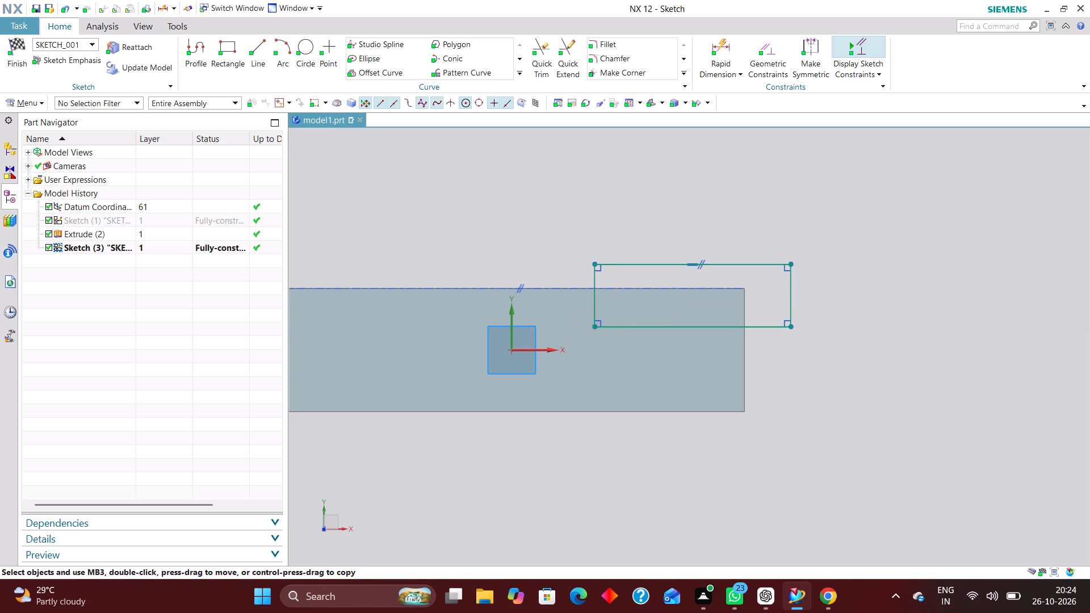
pyautogui.moveTo(534, 284); pyautogui.dragTo(479, 285, button='right')
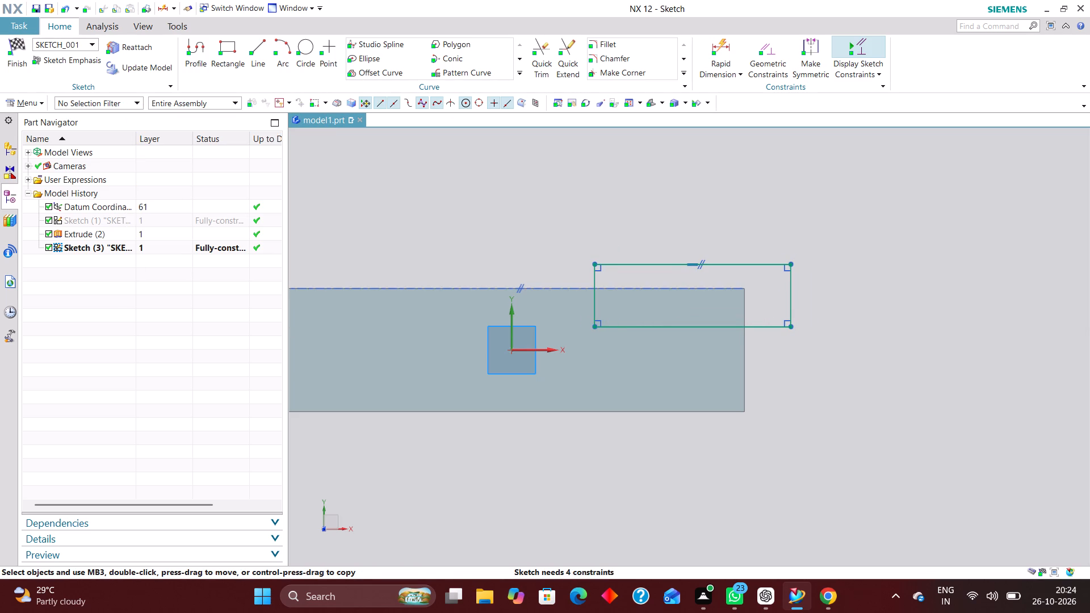
pyautogui.moveTo(529, 282); pyautogui.dragTo(481, 285, button='right')
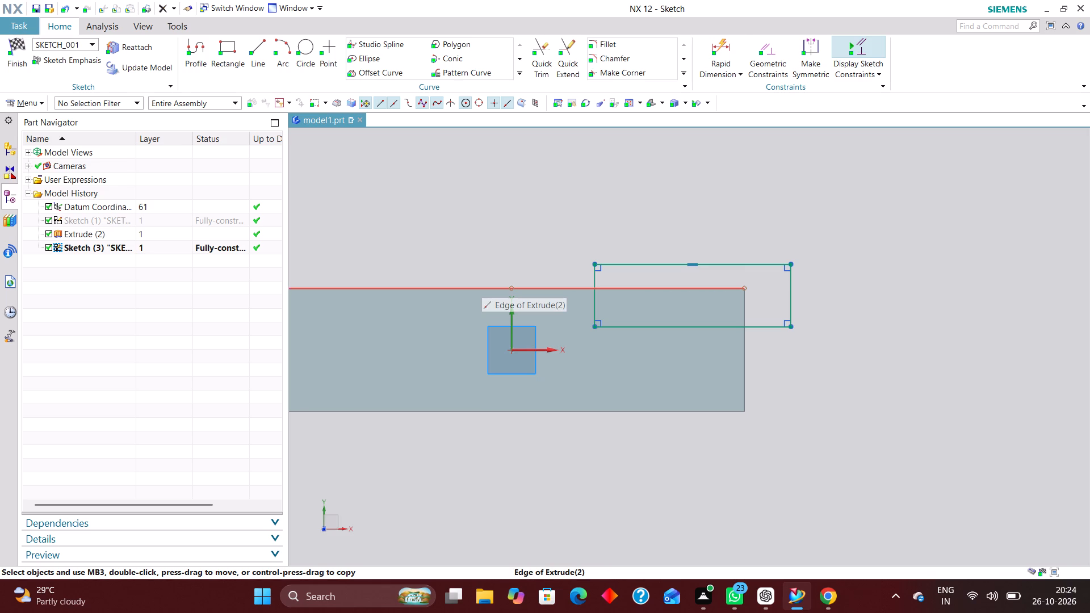
pyautogui.click(731, 48)
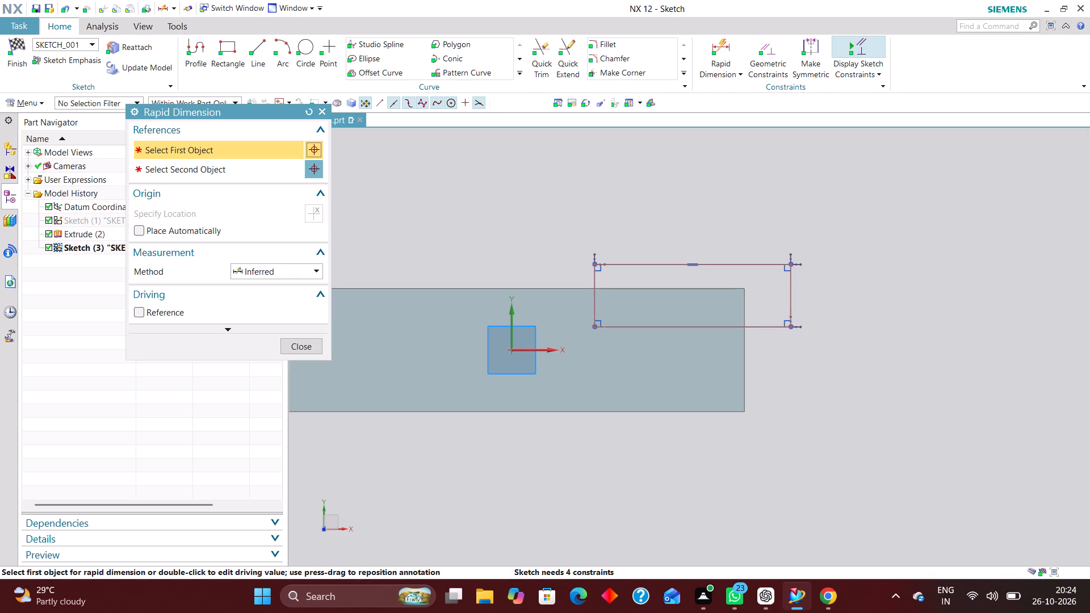
pyautogui.click(537, 349)
pyautogui.click(648, 264)
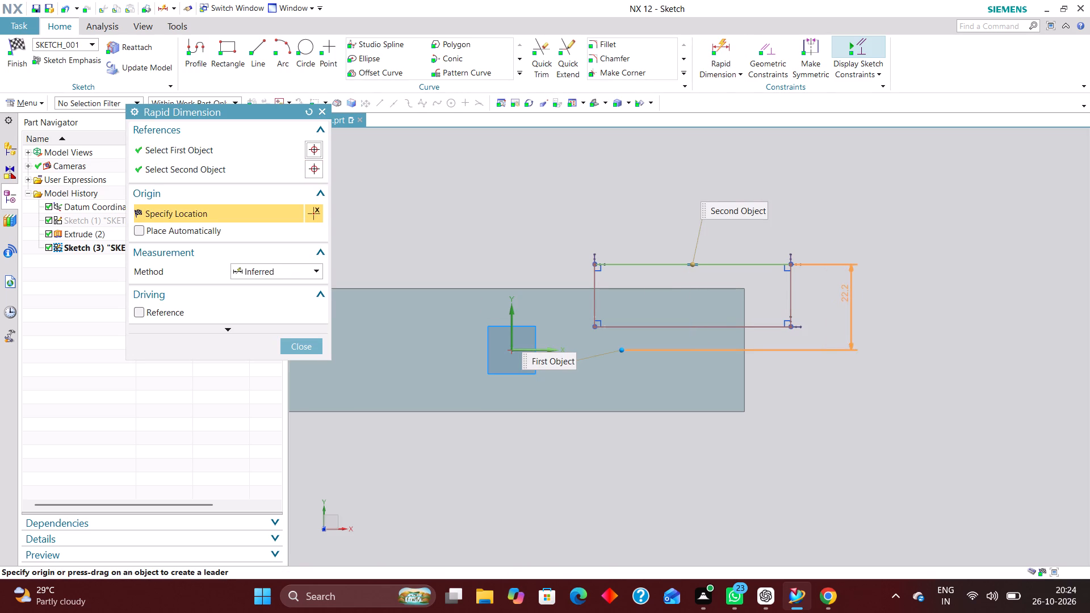
pyautogui.click(854, 296)
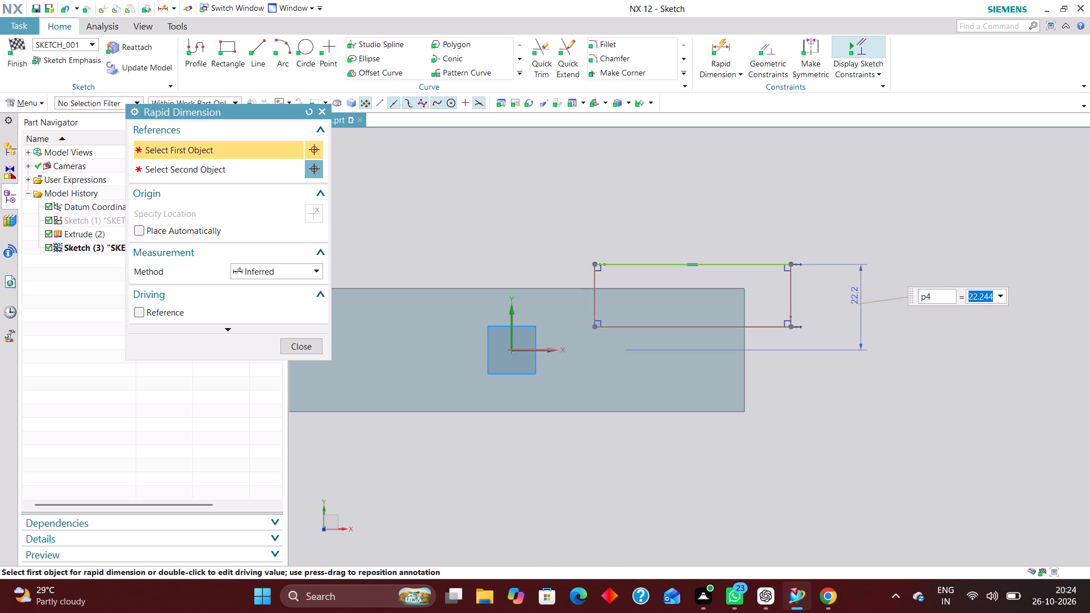
pyautogui.write('16')
pyautogui.press('Return')
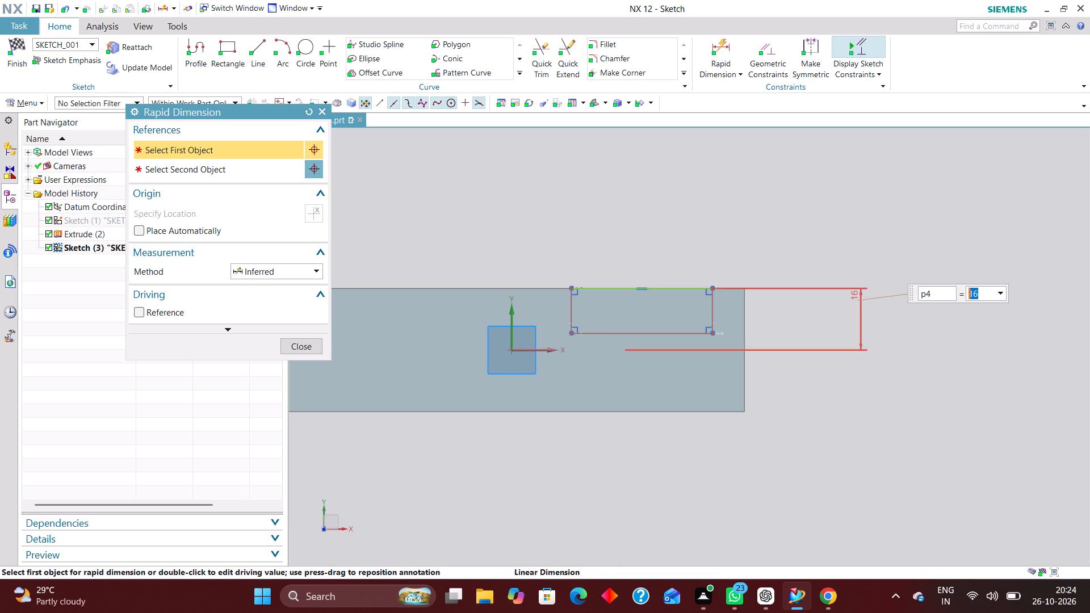
# Dimension the rectangle's right vertical side as 12 mm.
pyautogui.scroll(5, 711, 333)
pyautogui.click(717, 317)
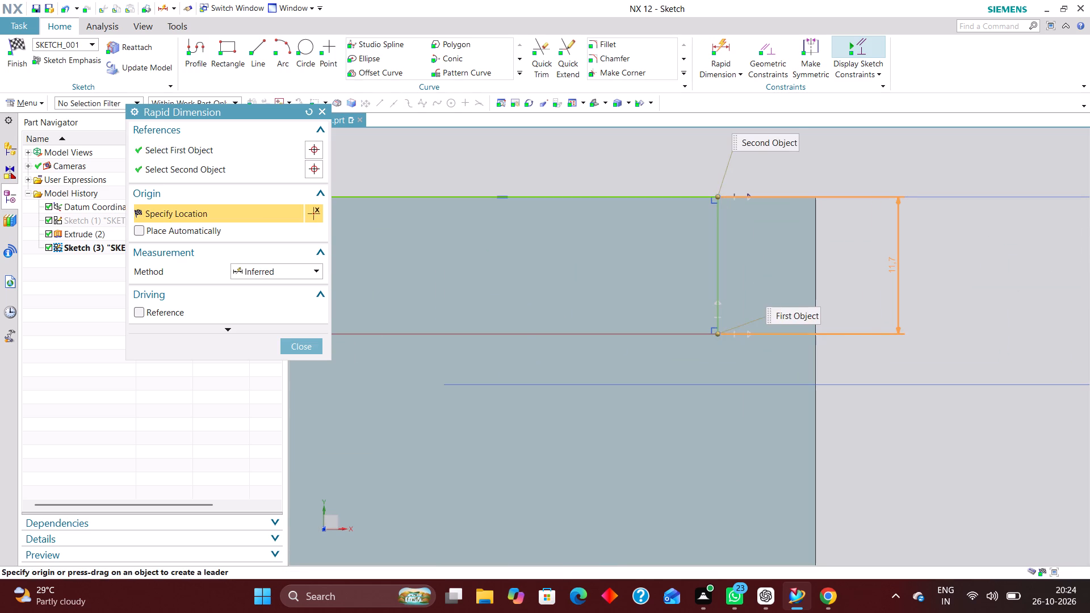
pyautogui.click(892, 272)
pyautogui.write('12')
pyautogui.press('Return')
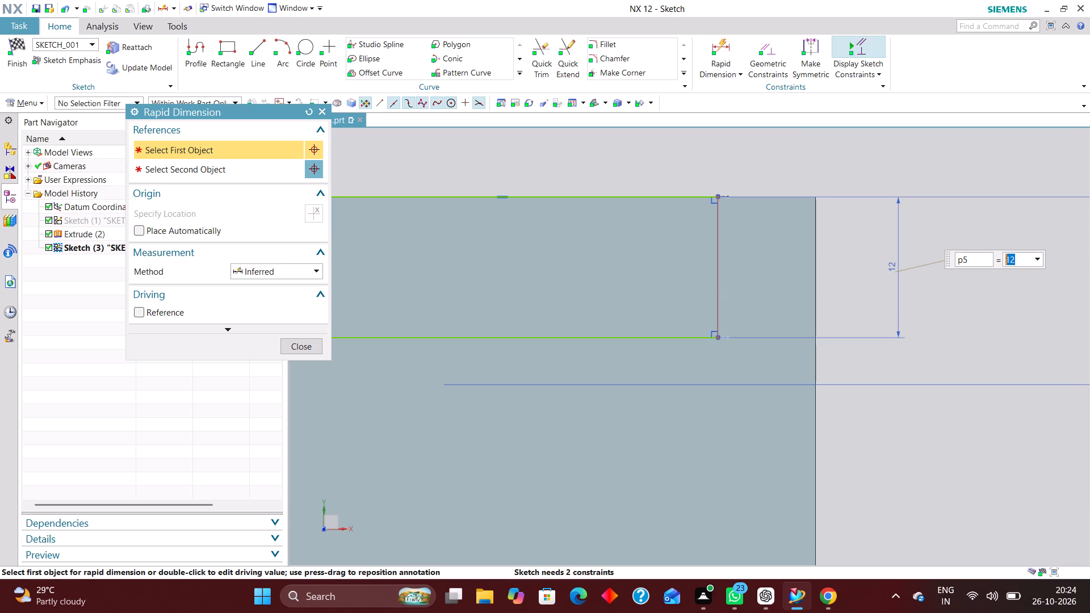
# Dimension the rectangle's left vertical side as 41-12 mm from the block's right end edge.
pyautogui.scroll(-4, 946, 305)
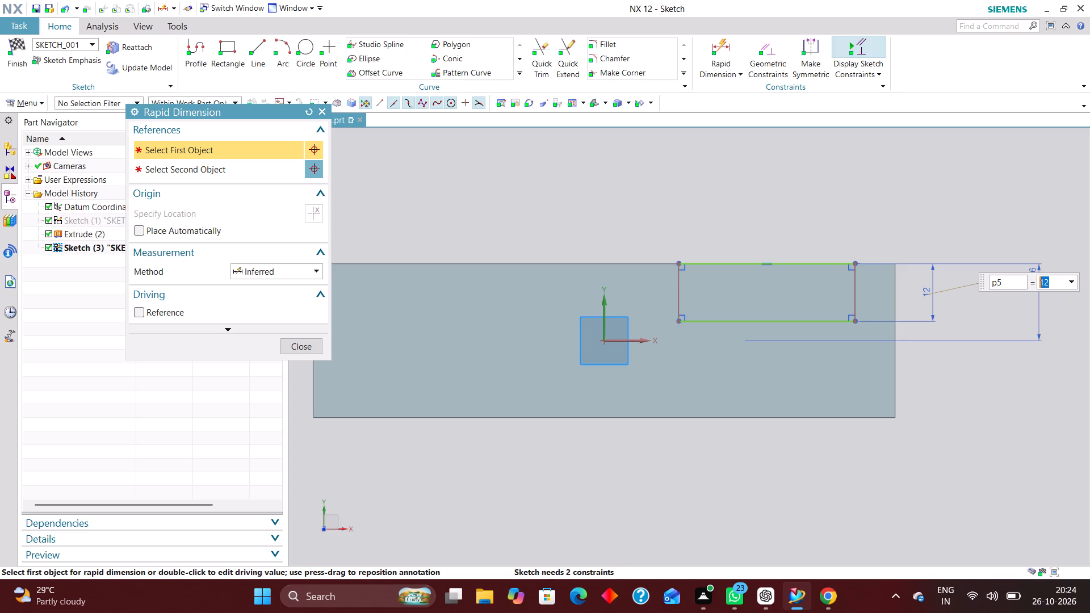
pyautogui.click(895, 300)
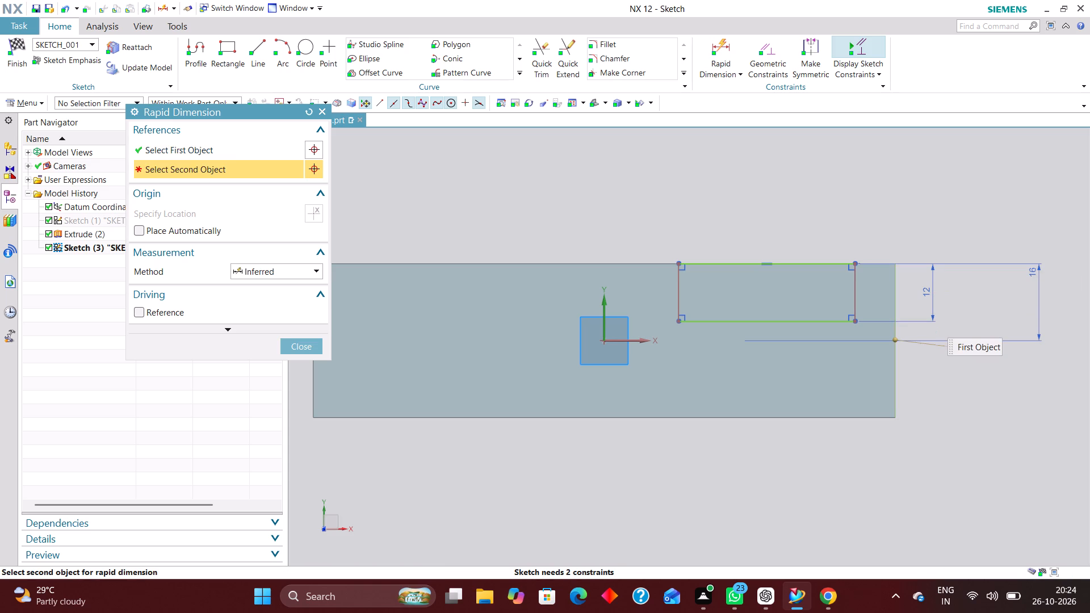
pyautogui.click(680, 308)
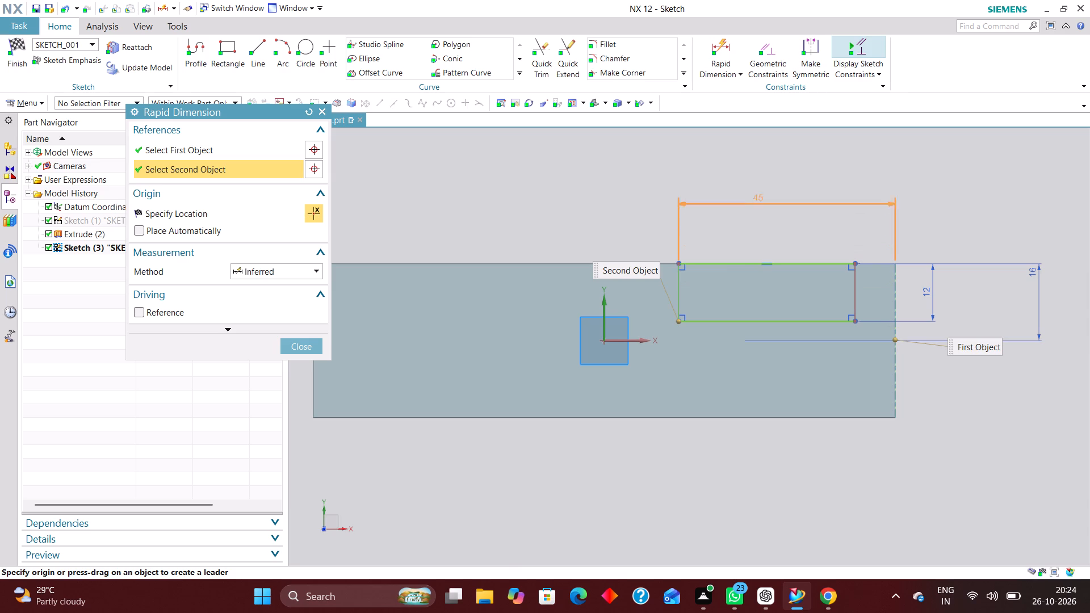
pyautogui.click(788, 169)
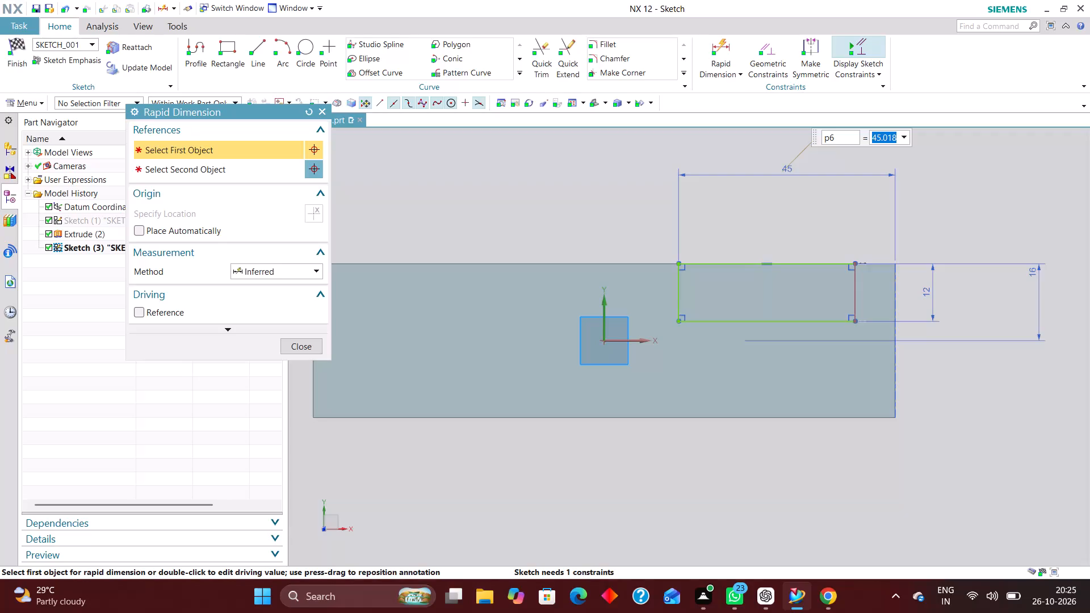
pyautogui.write('41-')
pyautogui.write('12')
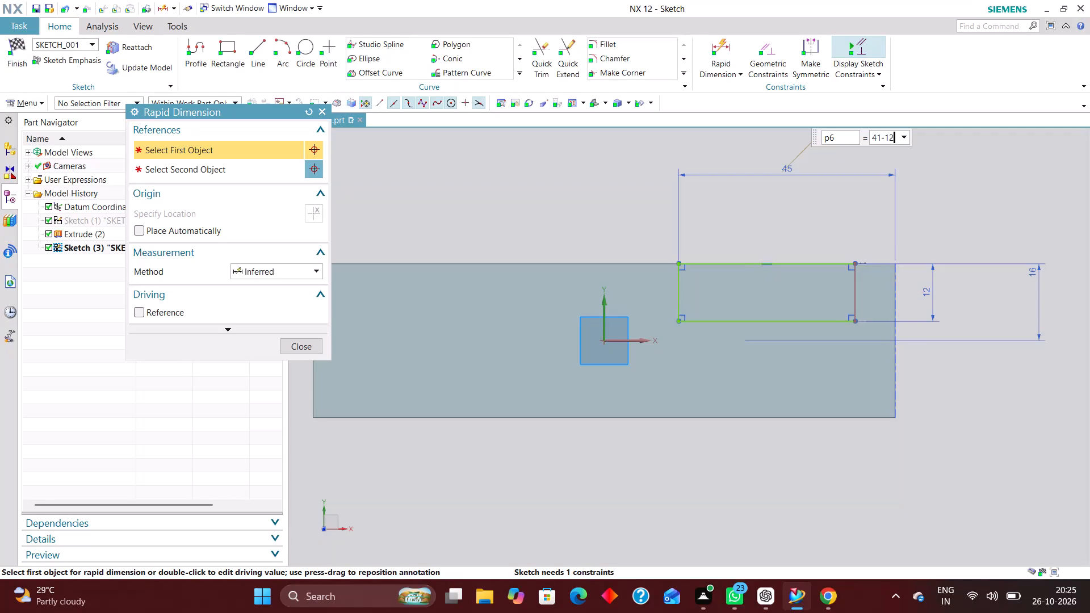
pyautogui.press('Return')
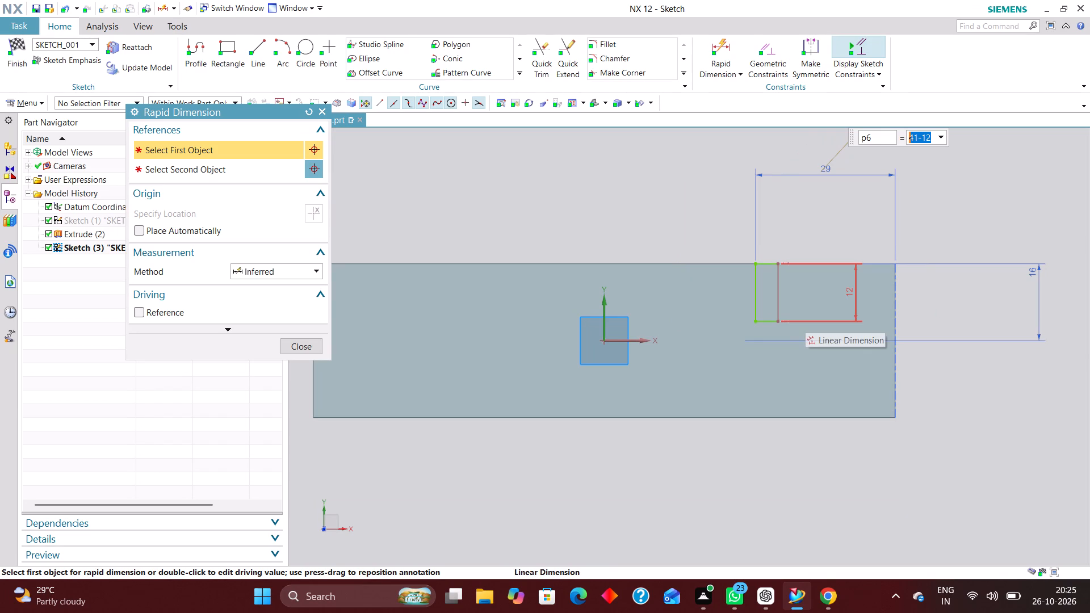
# Dimension the rectangle's lower horizontal side as 30 mm and finish the sketch.
pyautogui.scroll(4, 793, 322)
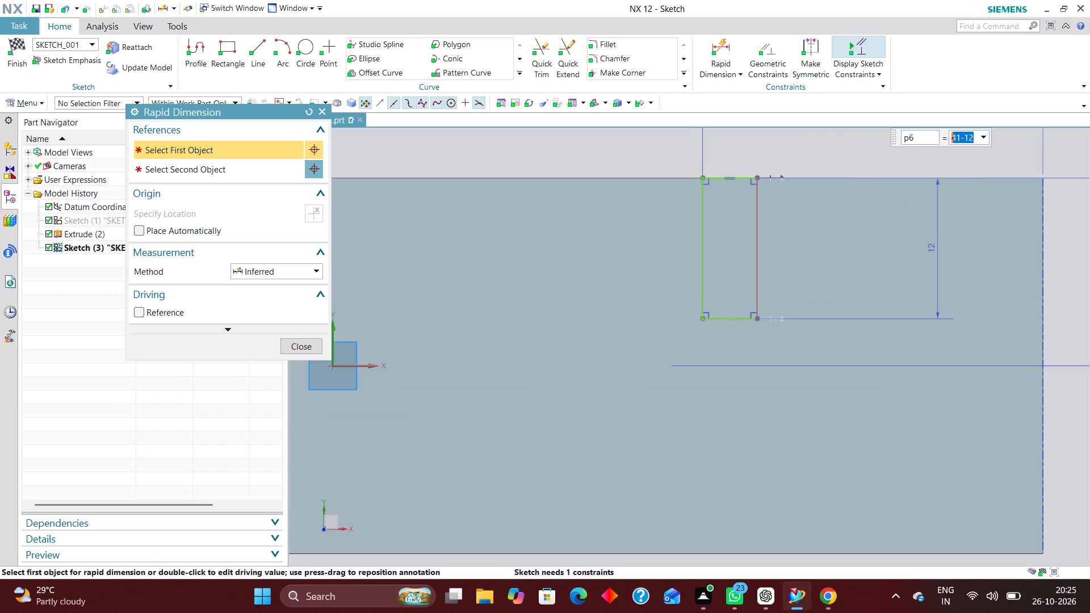
pyautogui.scroll(1, 751, 319)
pyautogui.click(744, 318)
pyautogui.click(723, 448)
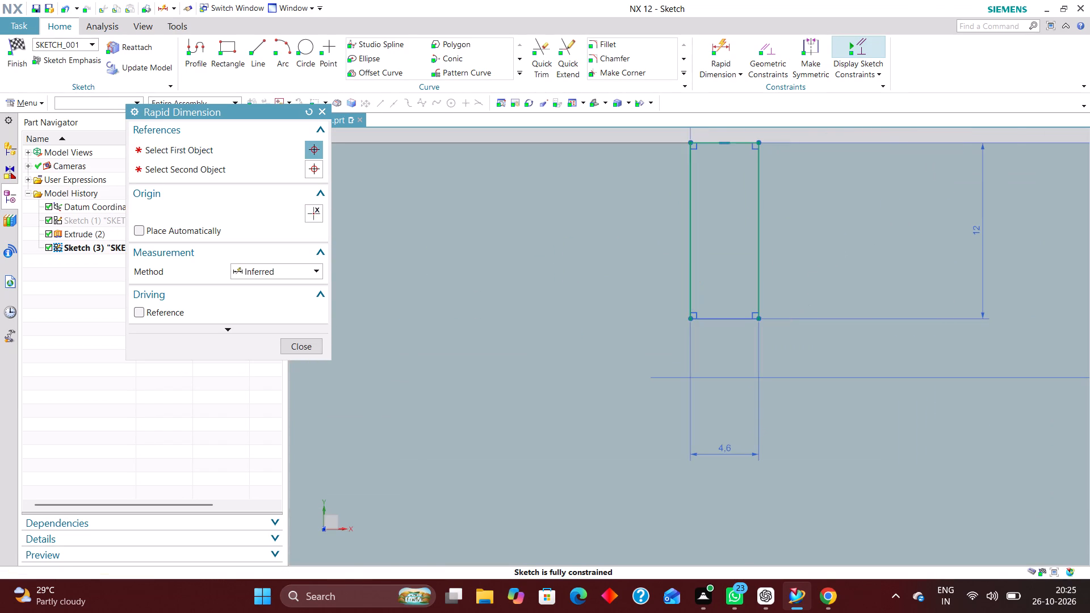
pyautogui.write('30')
pyautogui.press('Return')
pyautogui.scroll(-4, 635, 380)
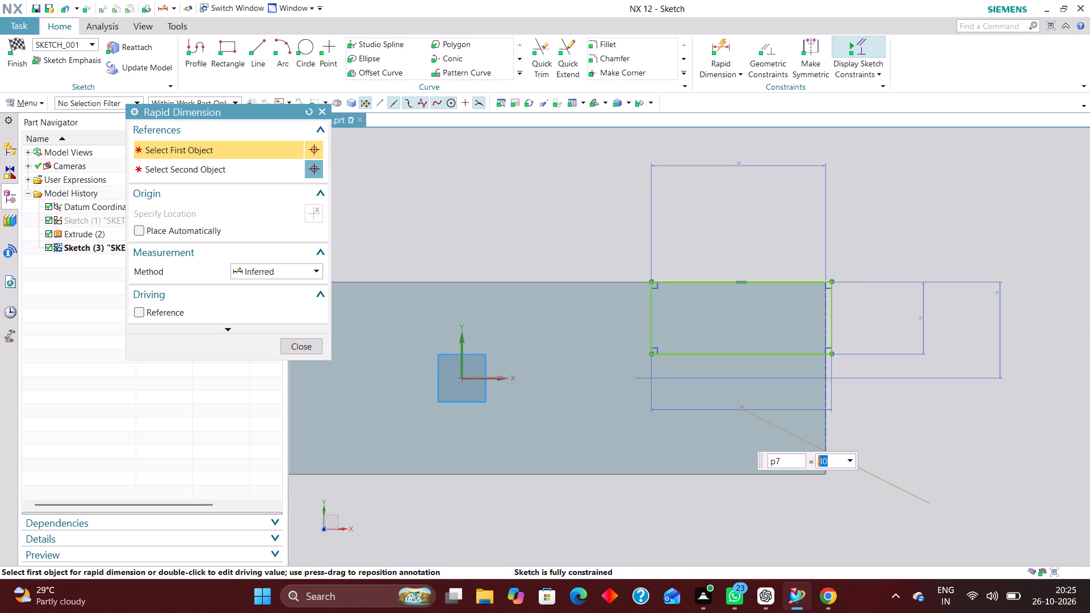
pyautogui.click(303, 349)
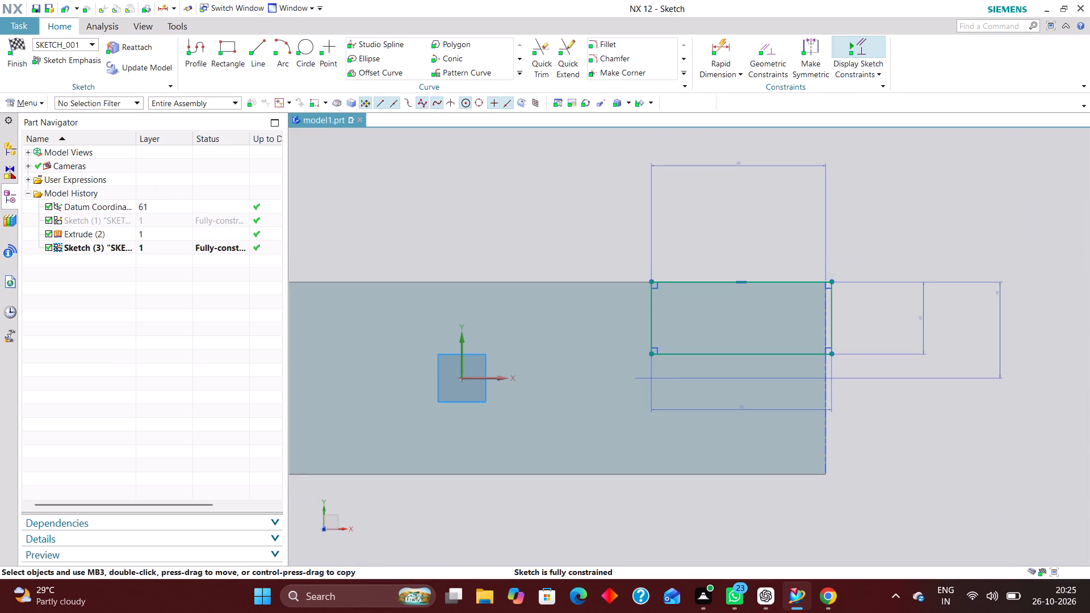
pyautogui.click(16, 41)
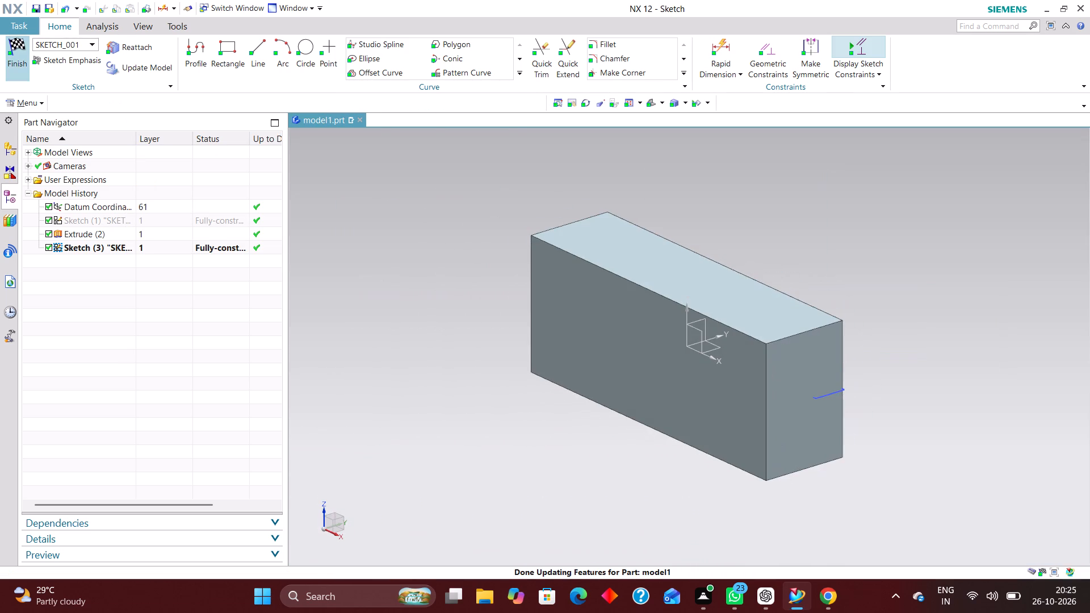
# Extrude the 30 by 12 mm rectangle vertically from -42 mm to 60.5 mm through the block, with the inferred Boolean.
pyautogui.click(169, 47)
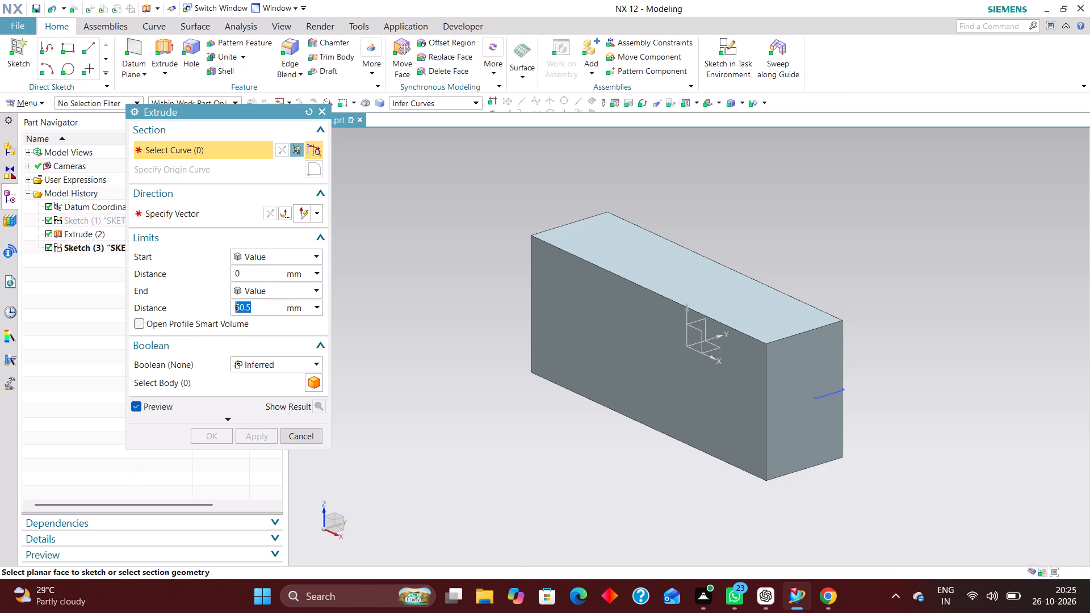
pyautogui.click(827, 396)
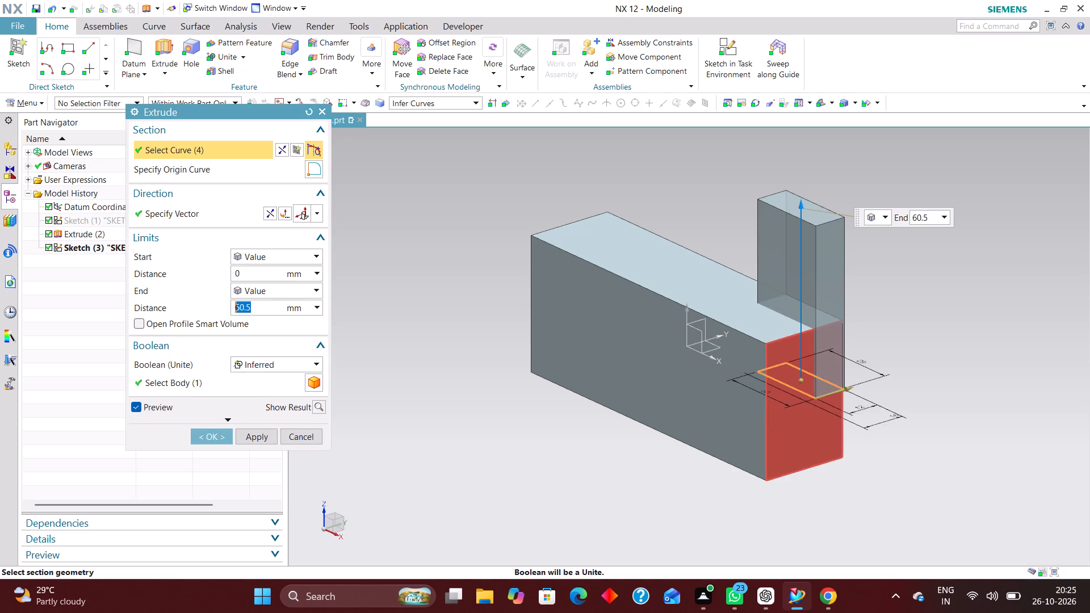
pyautogui.moveTo(798, 381); pyautogui.dragTo(808, 481)
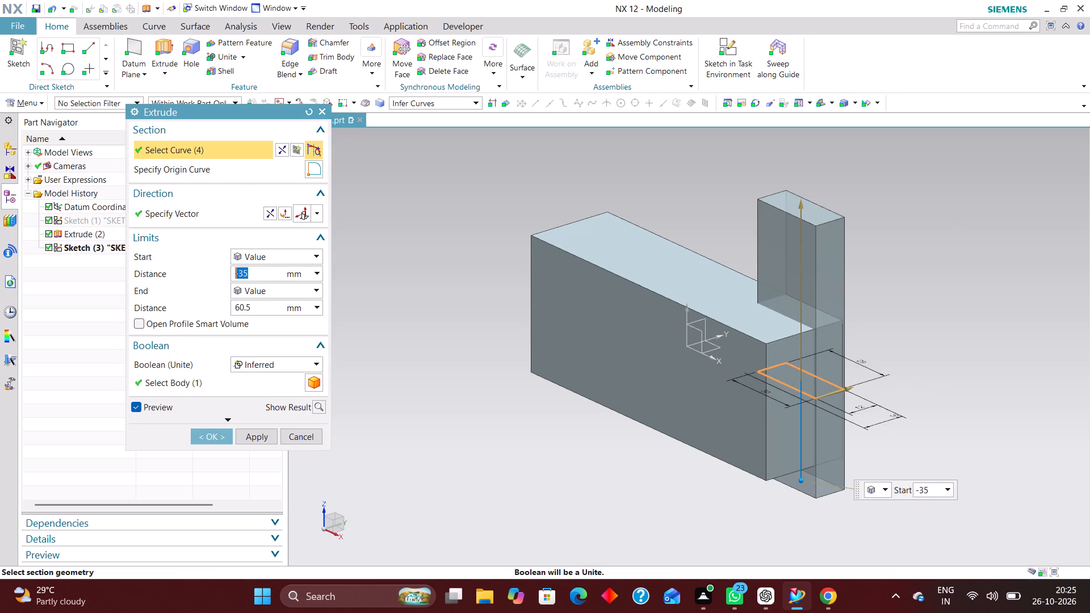
pyautogui.moveTo(799, 478); pyautogui.dragTo(797, 498)
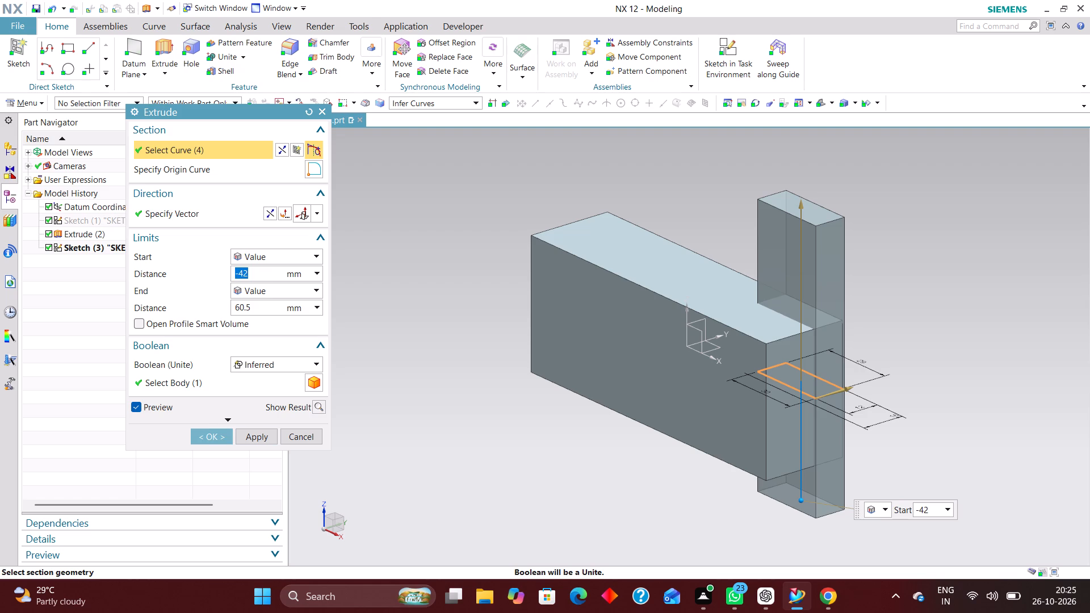
pyautogui.moveTo(874, 363); pyautogui.dragTo(825, 346, button='middle')
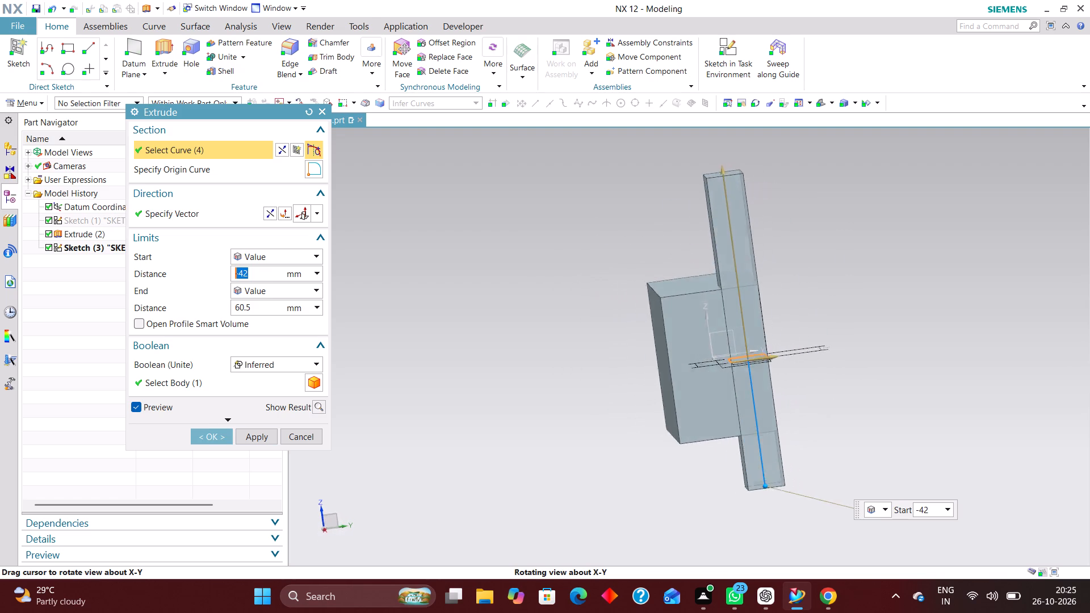
pyautogui.moveTo(825, 346); pyautogui.dragTo(832, 362, button='middle')
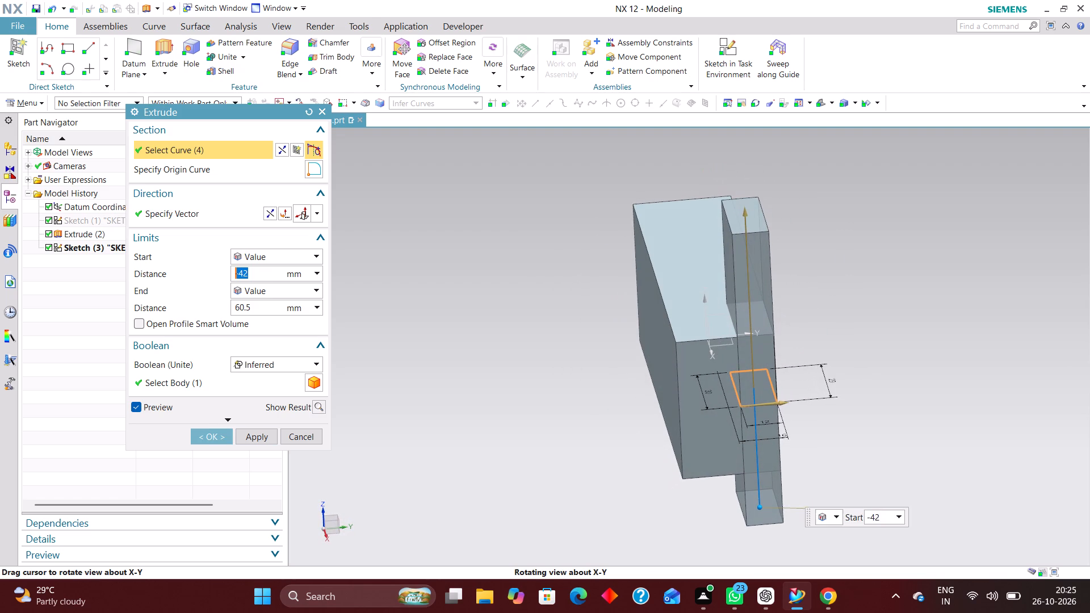
pyautogui.moveTo(832, 362); pyautogui.dragTo(833, 363, button='middle')
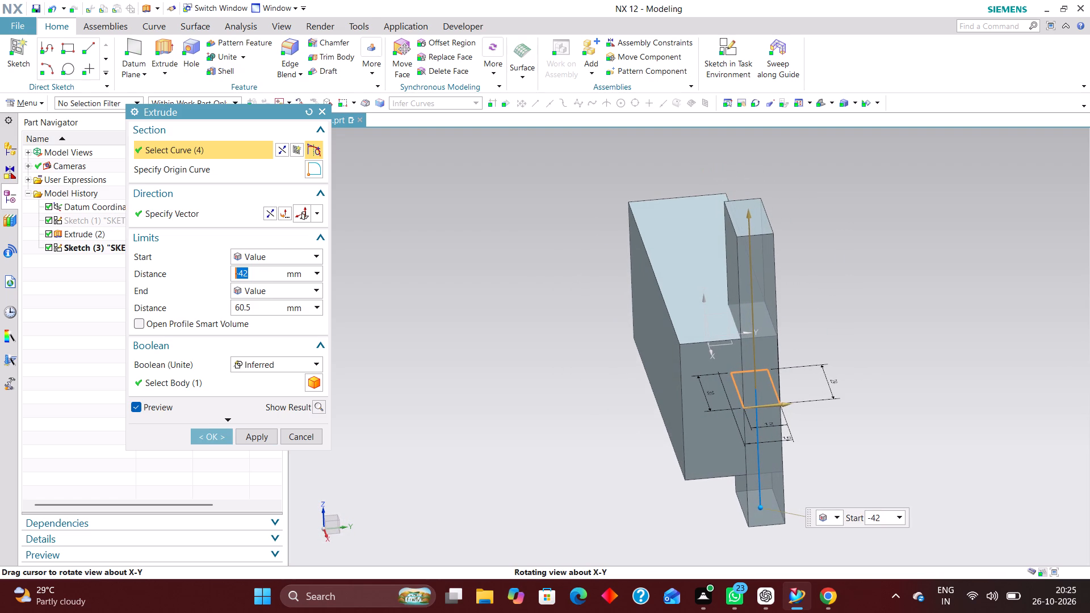
pyautogui.moveTo(833, 363); pyautogui.dragTo(833, 365, button='middle')
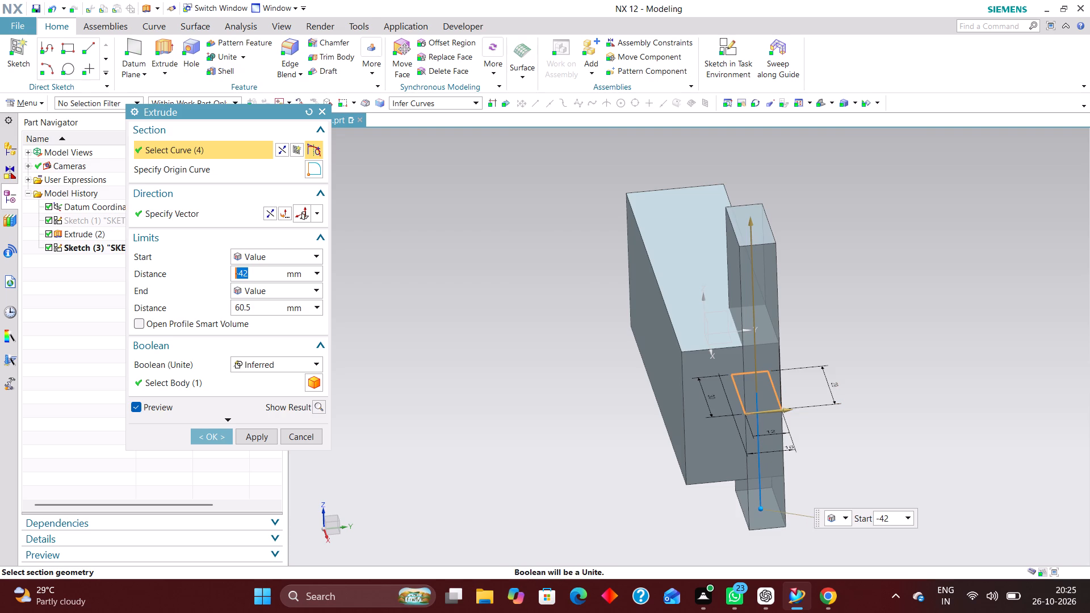
pyautogui.moveTo(921, 329); pyautogui.dragTo(819, 311, button='right')
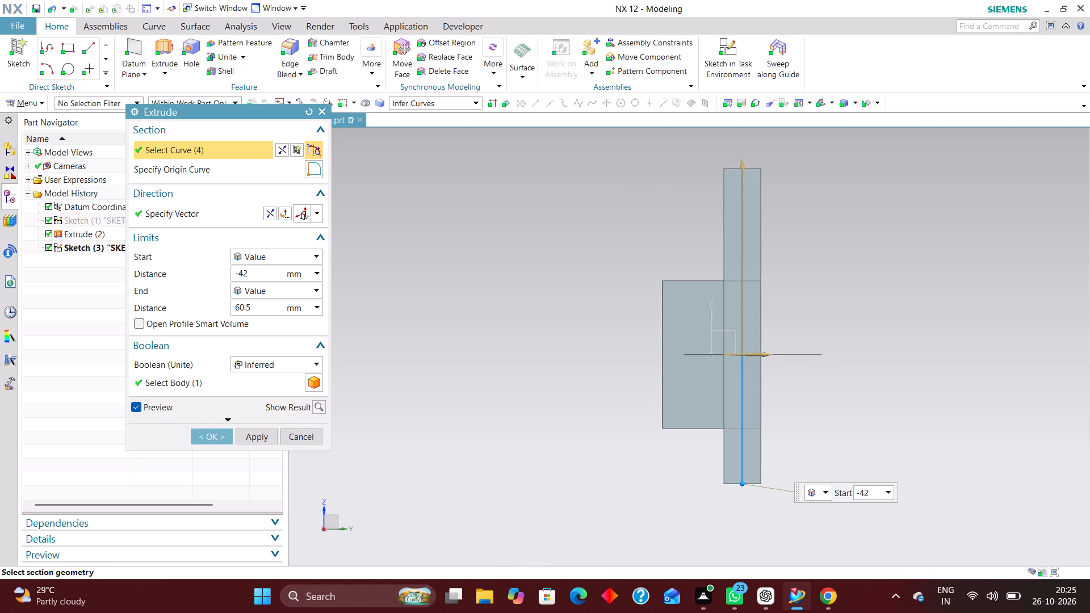
pyautogui.moveTo(547, 418); pyautogui.dragTo(577, 423, button='middle')
pyautogui.click(220, 439)
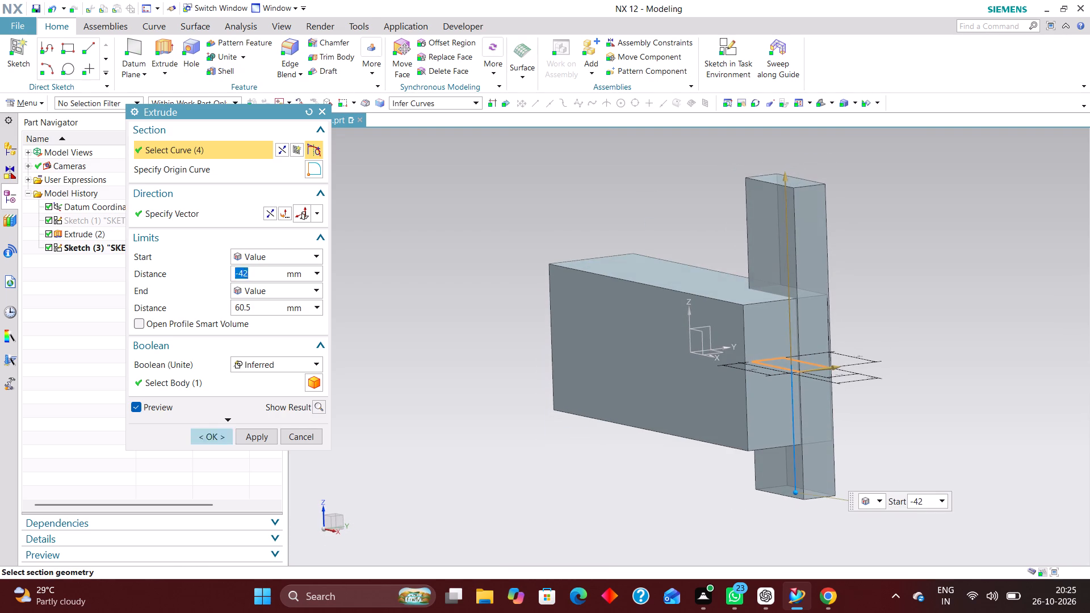
pyautogui.scroll(3, 841, 351)
pyautogui.scroll(-3, 634, 293)
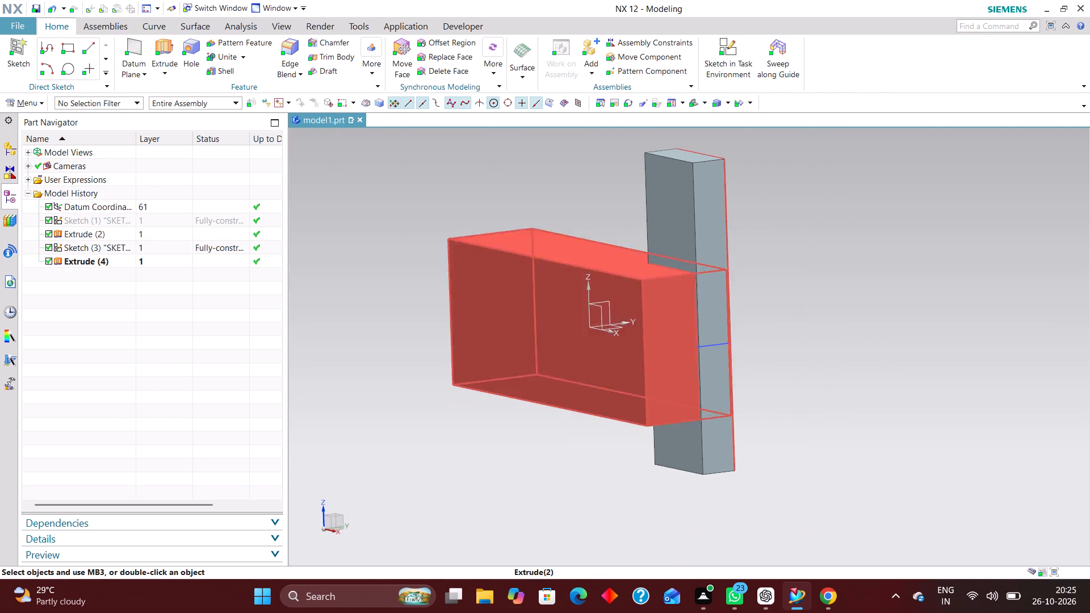
# Mirror the extruded vertical bar about the XZ datum plane using Mirror Feature.
pyautogui.moveTo(748, 304); pyautogui.dragTo(754, 308, button='middle')
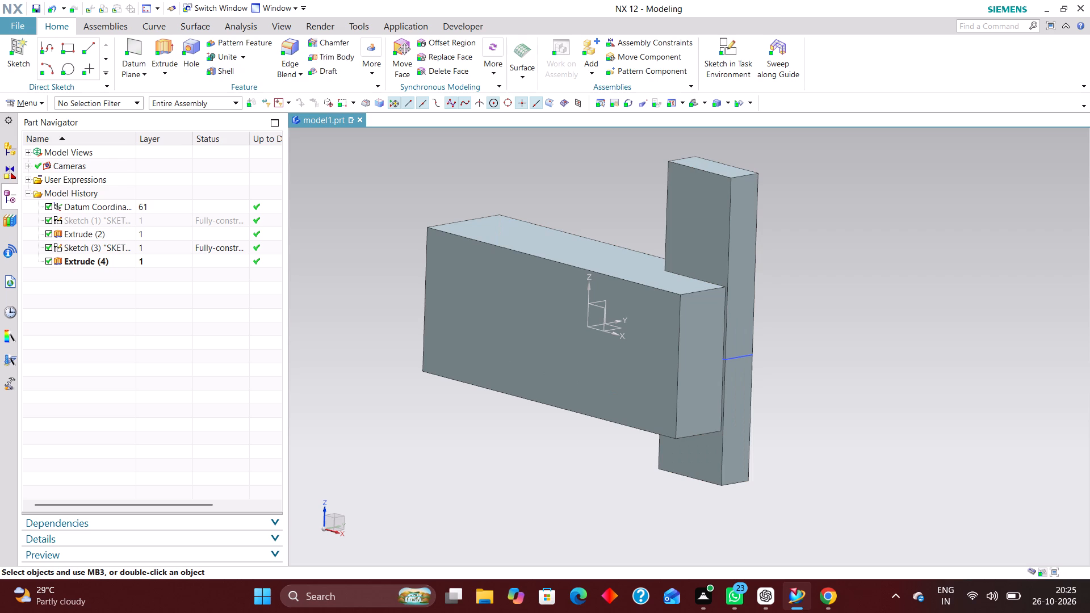
pyautogui.click(378, 74)
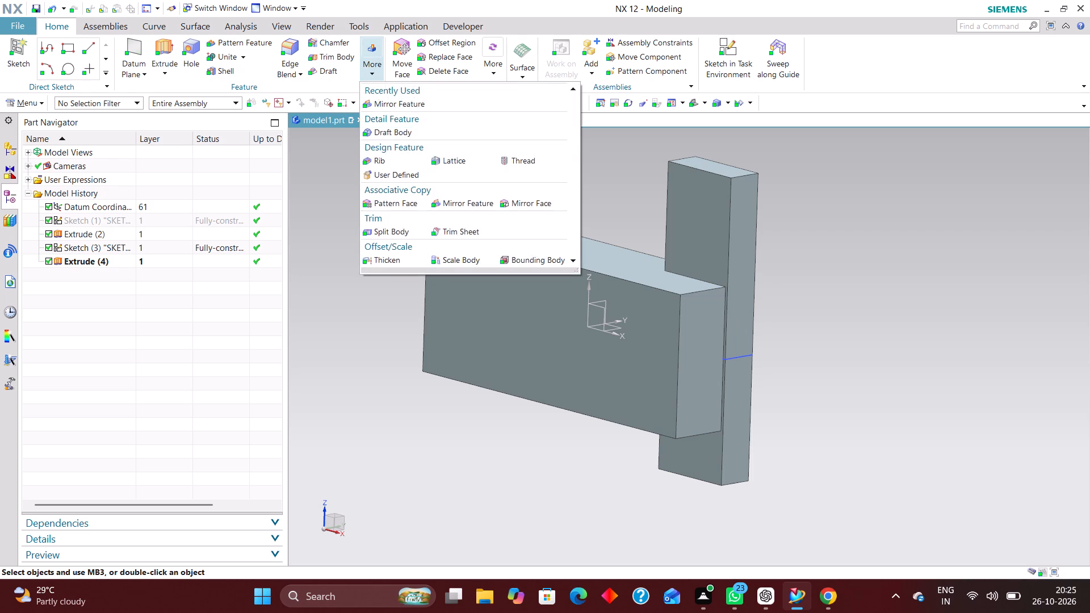
pyautogui.click(391, 102)
pyautogui.click(731, 201)
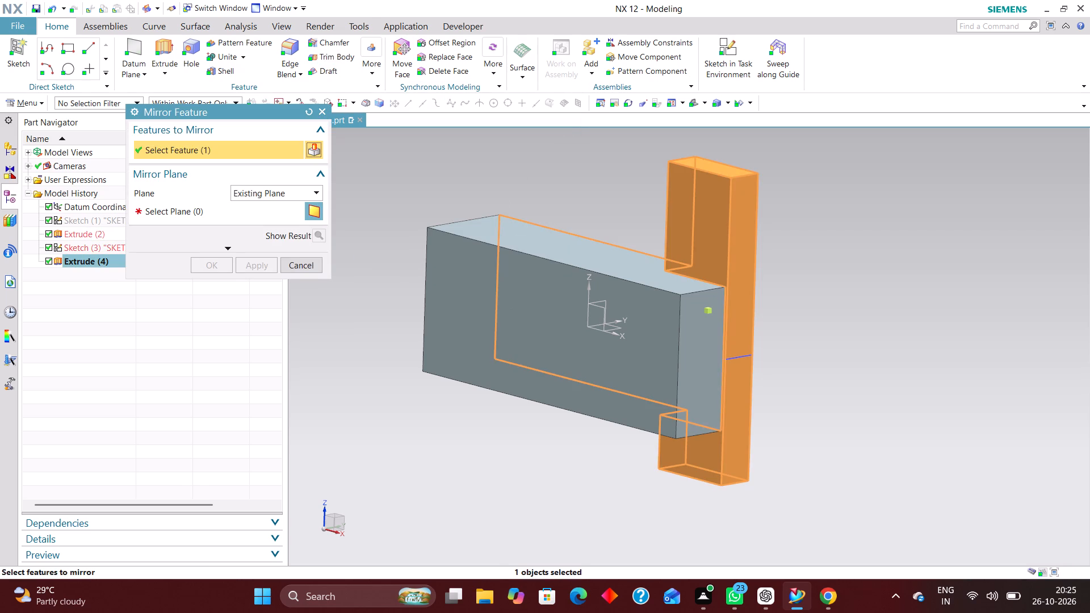
pyautogui.click(220, 214)
pyautogui.click(602, 306)
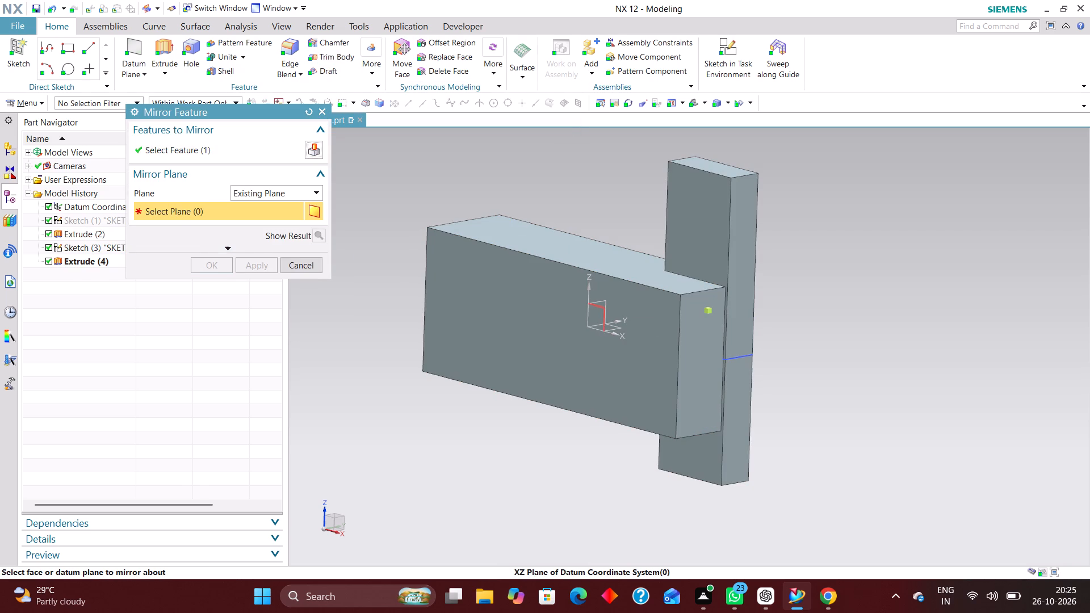
pyautogui.click(207, 265)
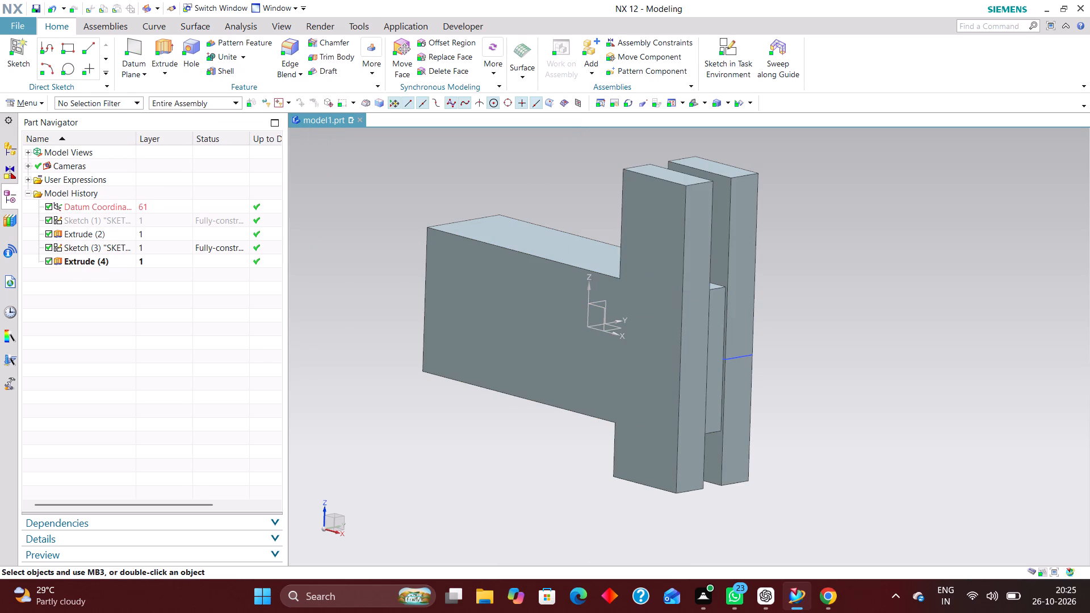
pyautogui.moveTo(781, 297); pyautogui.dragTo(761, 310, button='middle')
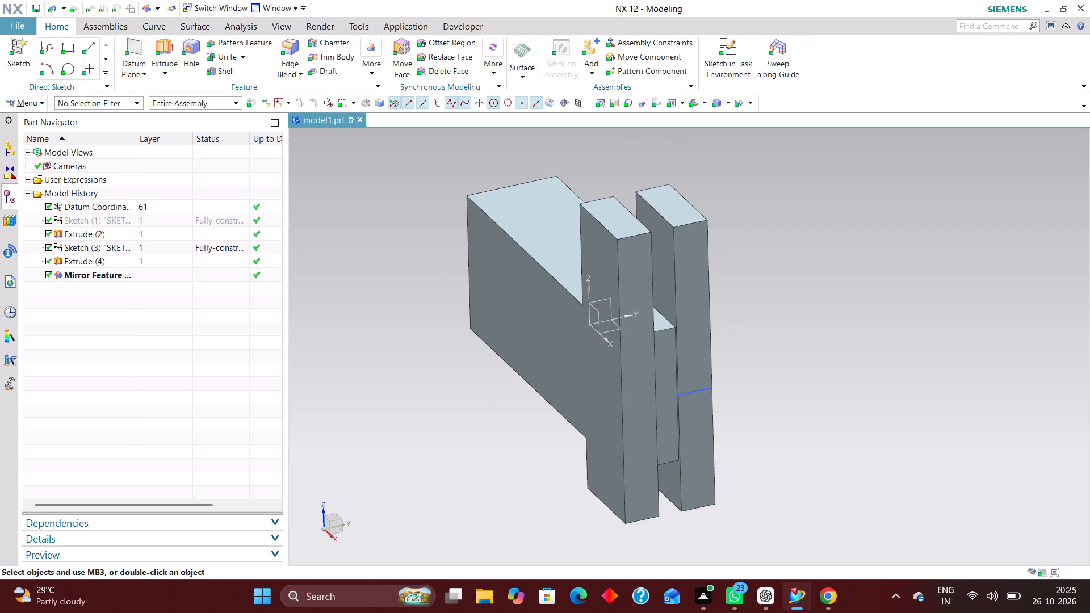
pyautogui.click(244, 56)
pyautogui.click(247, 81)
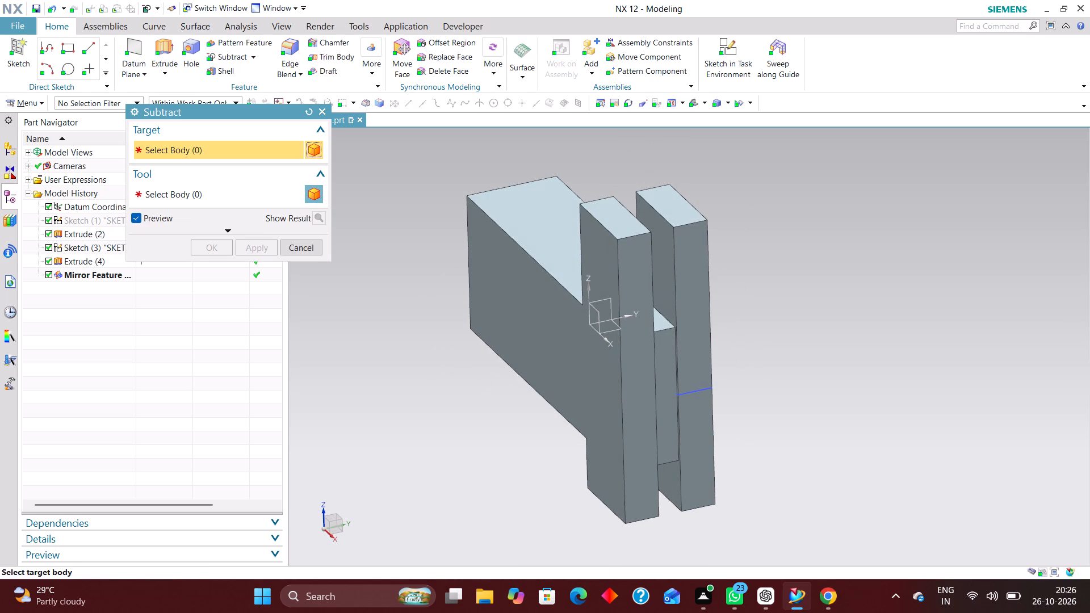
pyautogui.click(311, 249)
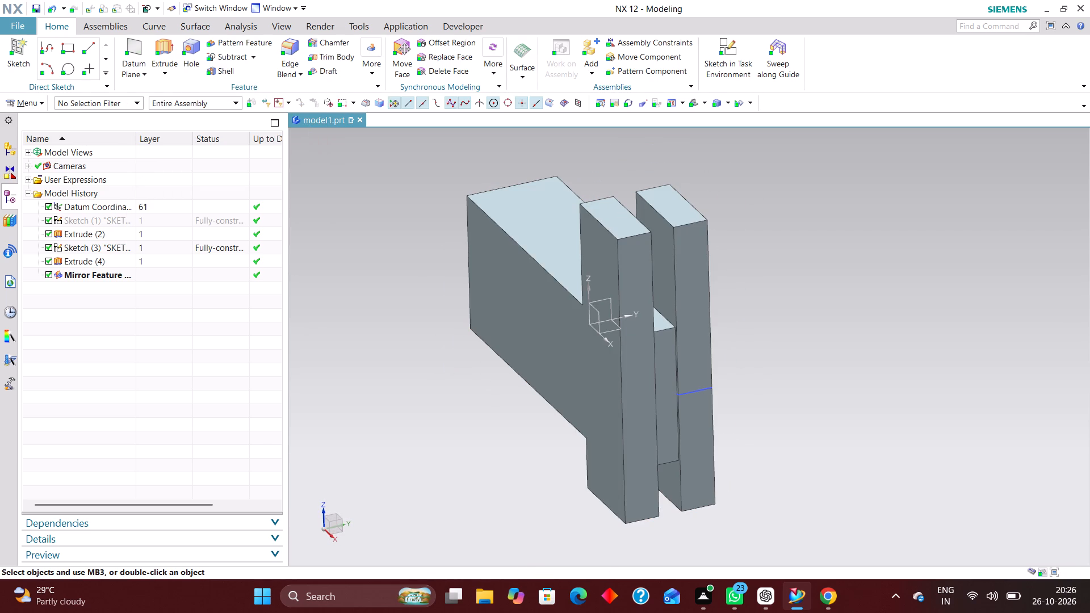
# Edit the vertical bar's extrusion and set its Boolean to None so it is a separate body.
pyautogui.click(110, 263)
pyautogui.rightClick(111, 261)
pyautogui.click(169, 316)
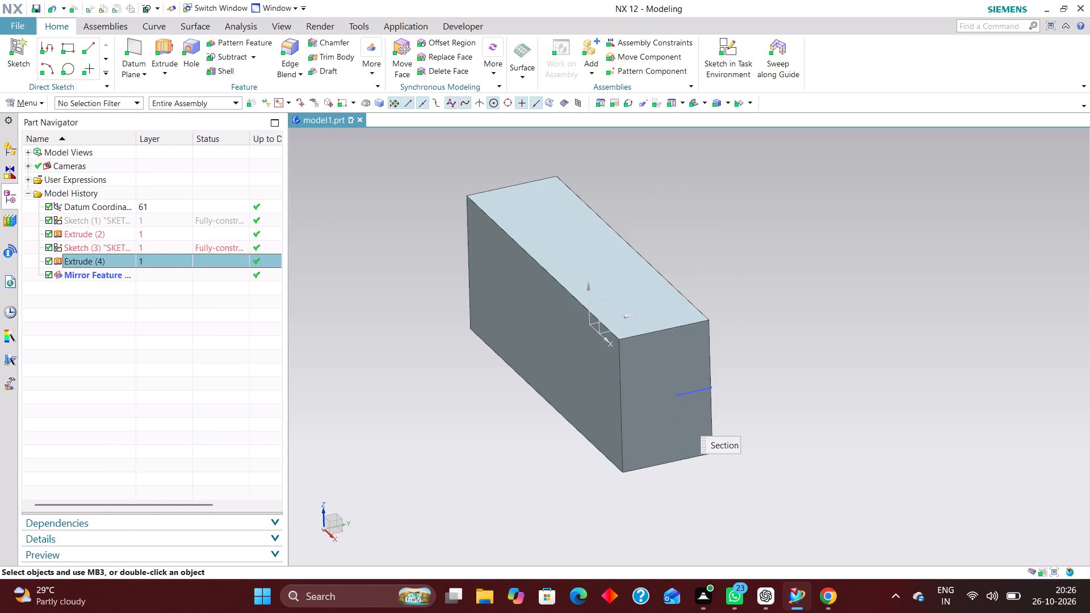
pyautogui.click(276, 366)
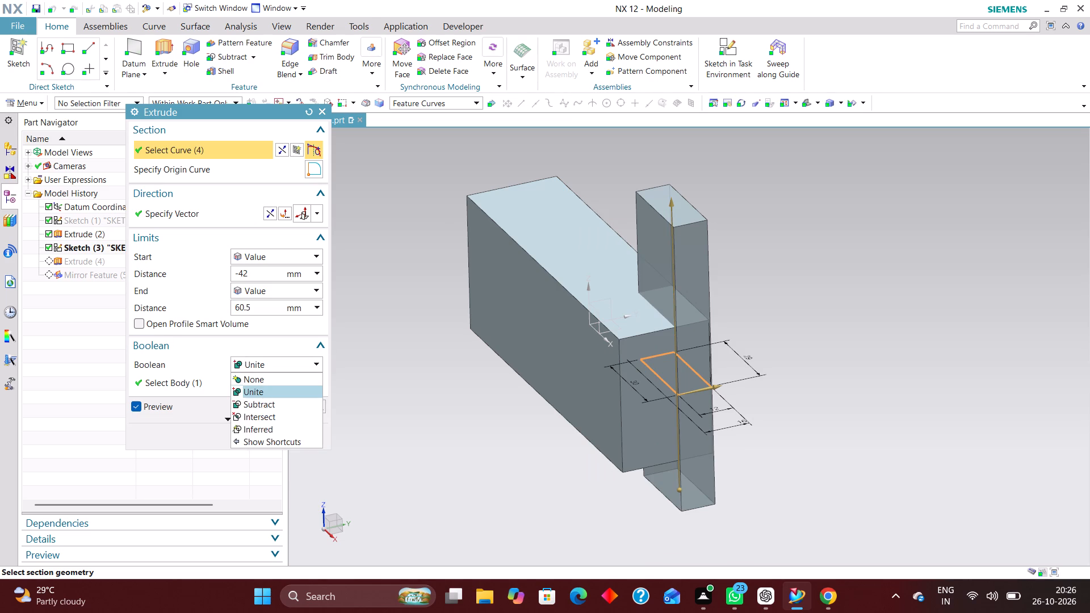
pyautogui.click(273, 376)
pyautogui.click(258, 412)
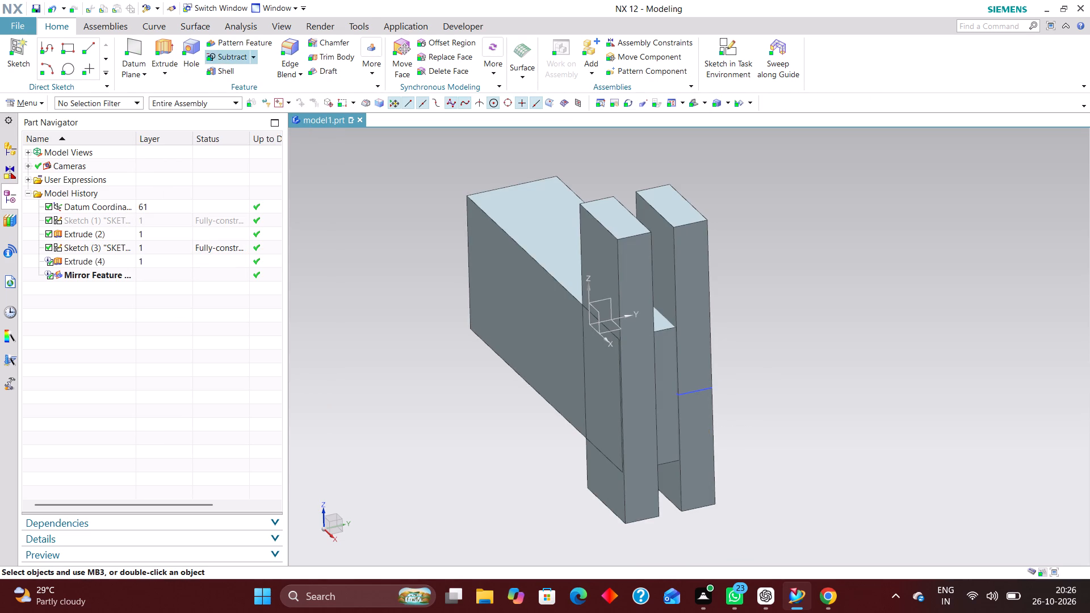
# Subtract the vertical bar and its mirrored copy from the main block.
pyautogui.click(256, 58)
pyautogui.click(255, 83)
pyautogui.click(498, 200)
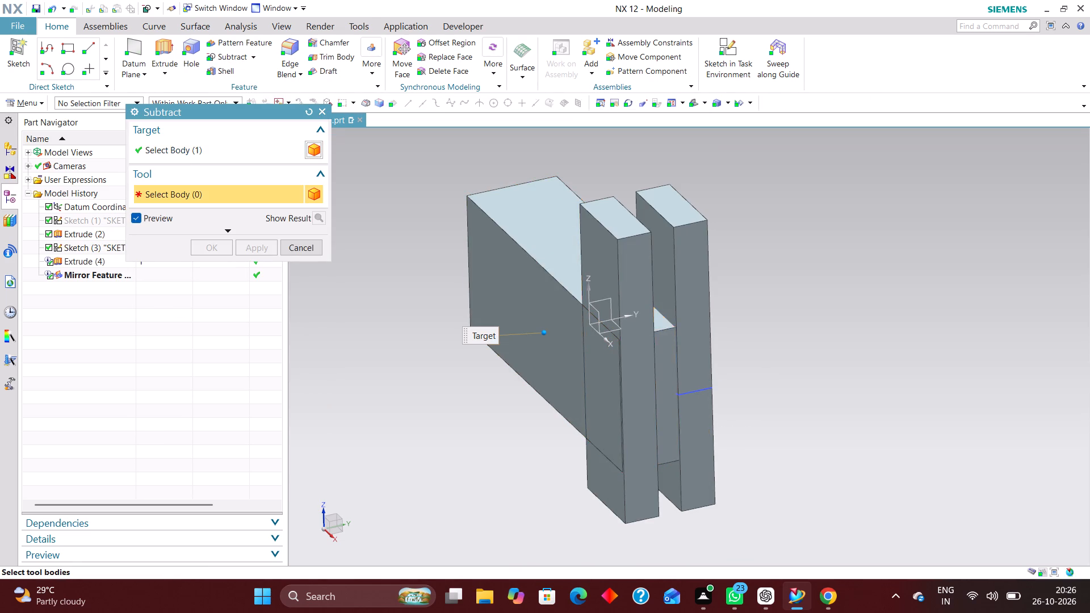
pyautogui.click(693, 222)
pyautogui.click(632, 257)
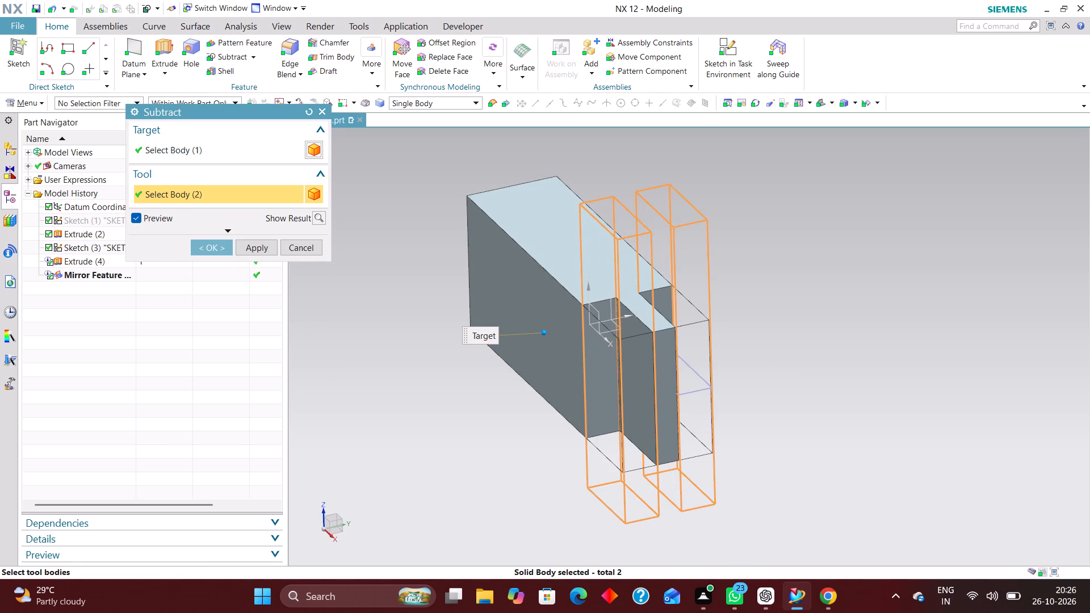
pyautogui.click(214, 247)
# Measure the thickness of the remaining central tongue between its two side faces with Simple Distance.
pyautogui.moveTo(700, 388); pyautogui.dragTo(705, 447, button='right')
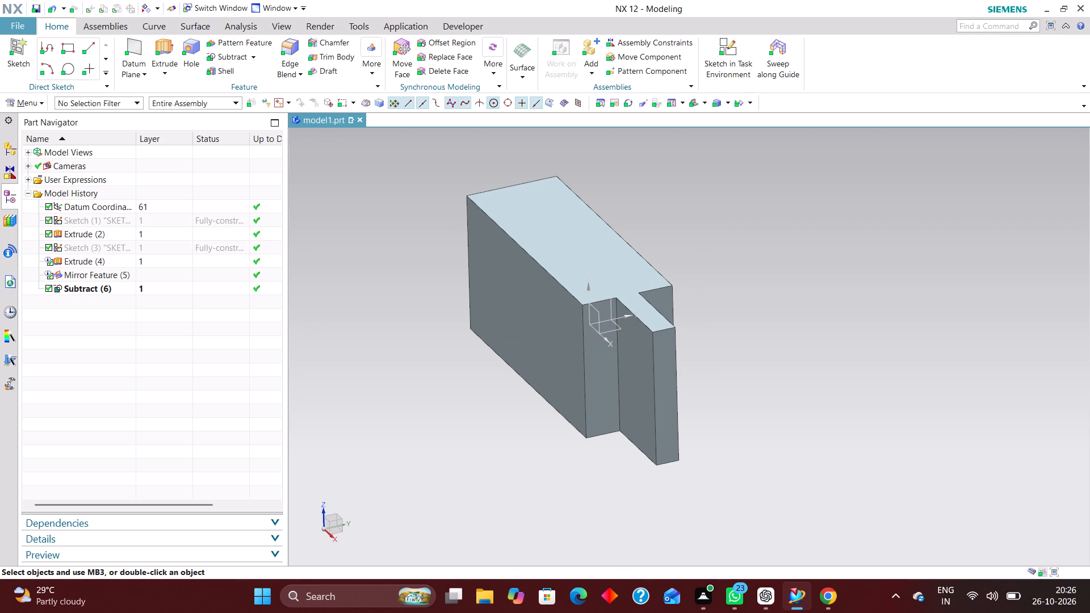
pyautogui.scroll(4, 689, 385)
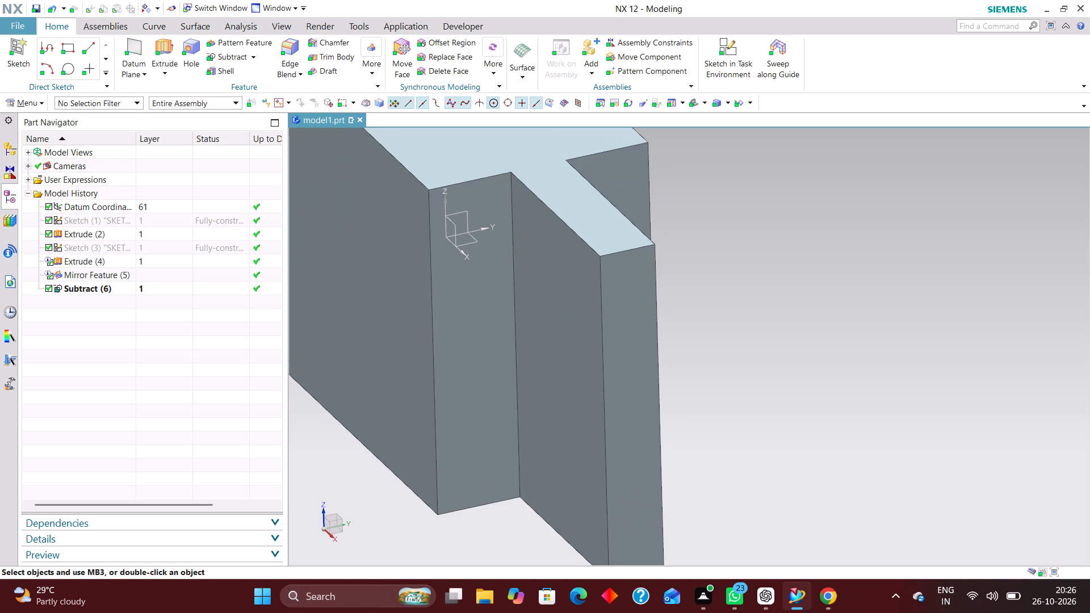
pyautogui.scroll(-1, 729, 279)
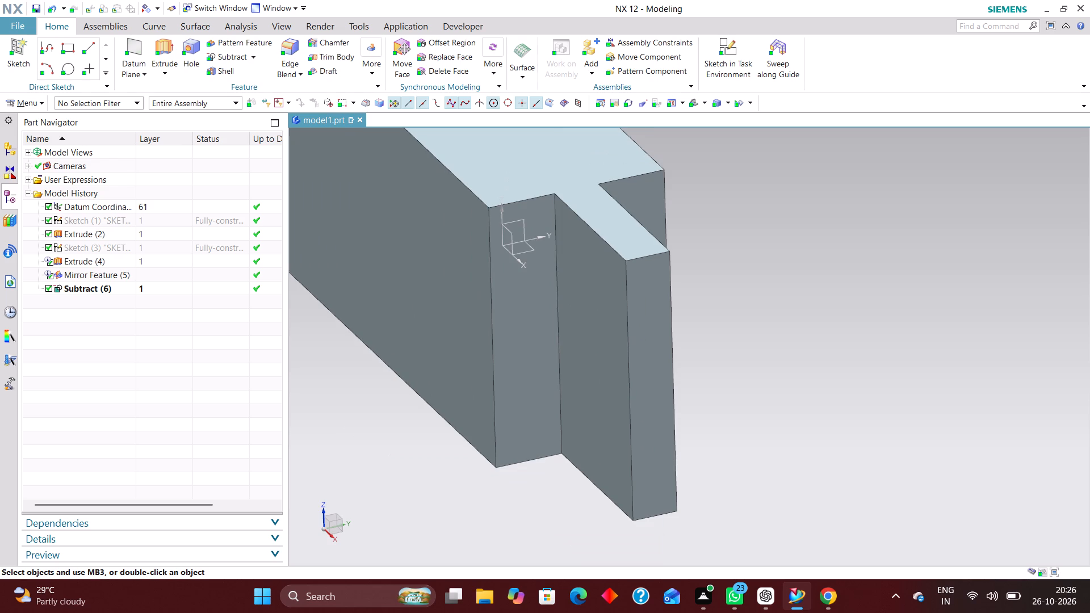
pyautogui.click(225, 25)
pyautogui.moveTo(195, 53); pyautogui.dragTo(183, 57)
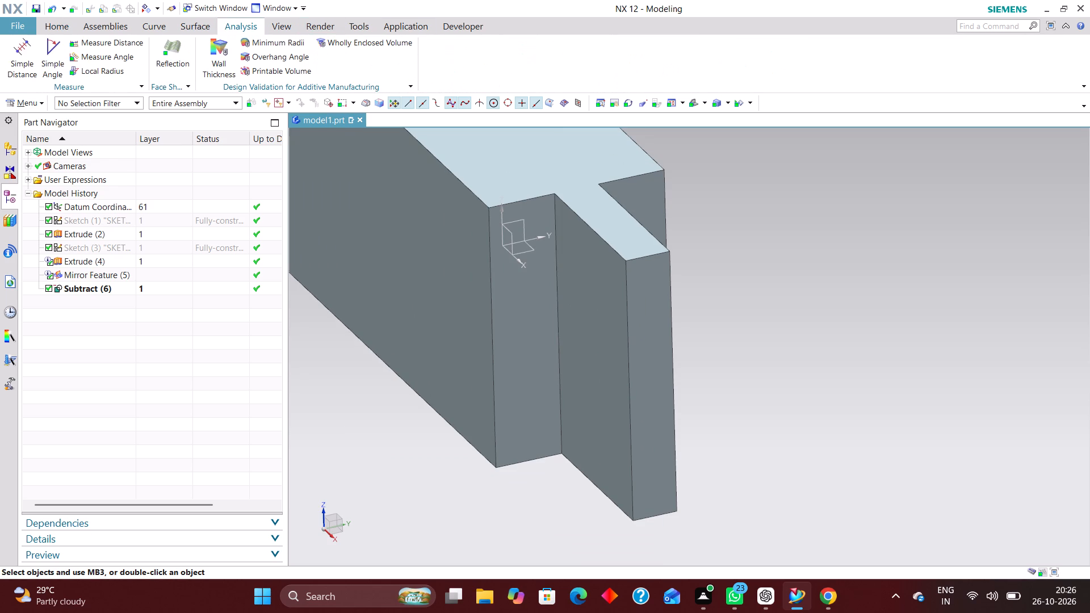
pyautogui.moveTo(183, 57); pyautogui.dragTo(182, 62)
pyautogui.click(20, 52)
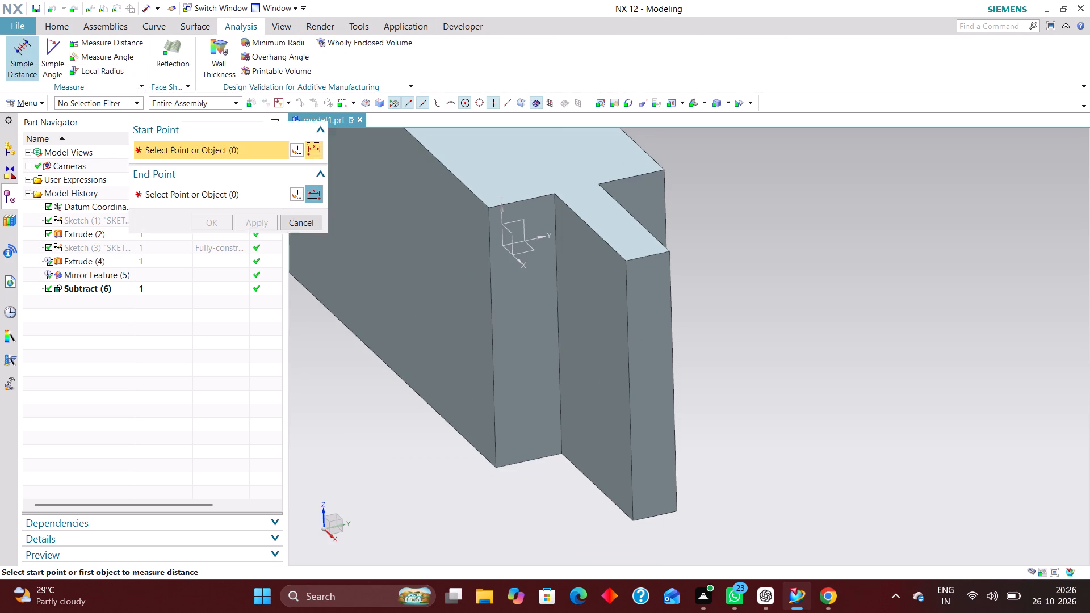
pyautogui.click(592, 348)
pyautogui.moveTo(708, 336); pyautogui.dragTo(647, 335, button='middle')
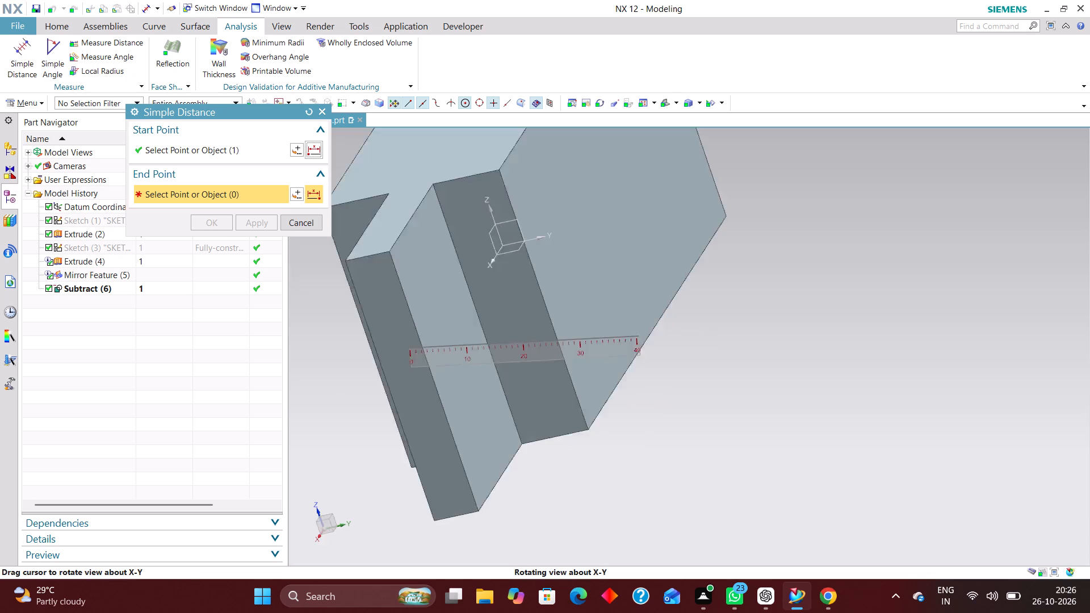
pyautogui.moveTo(647, 335); pyautogui.dragTo(651, 342, button='middle')
pyautogui.click(448, 333)
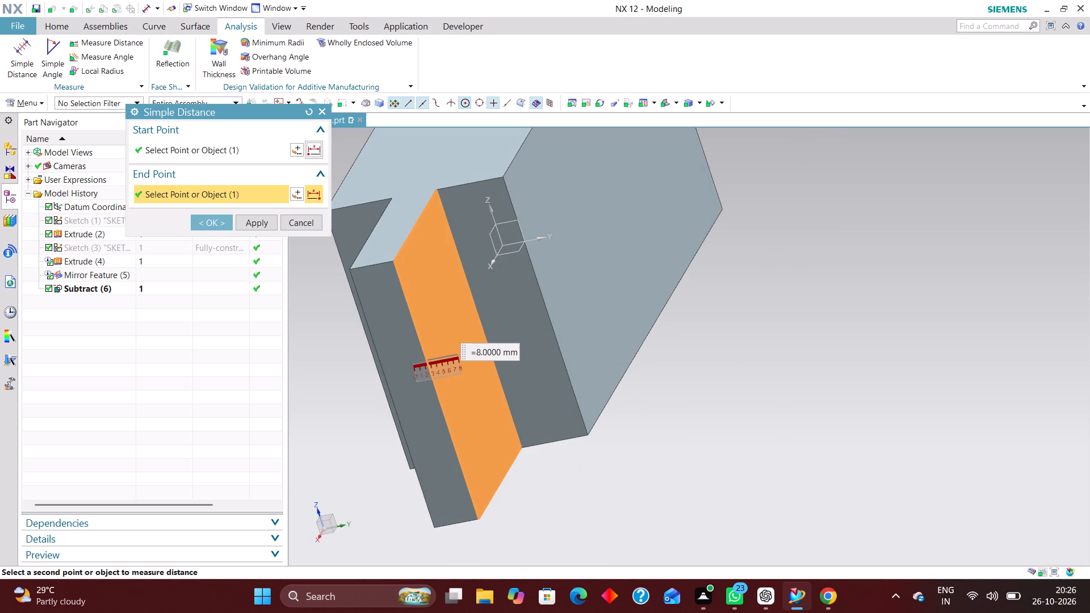
pyautogui.click(298, 222)
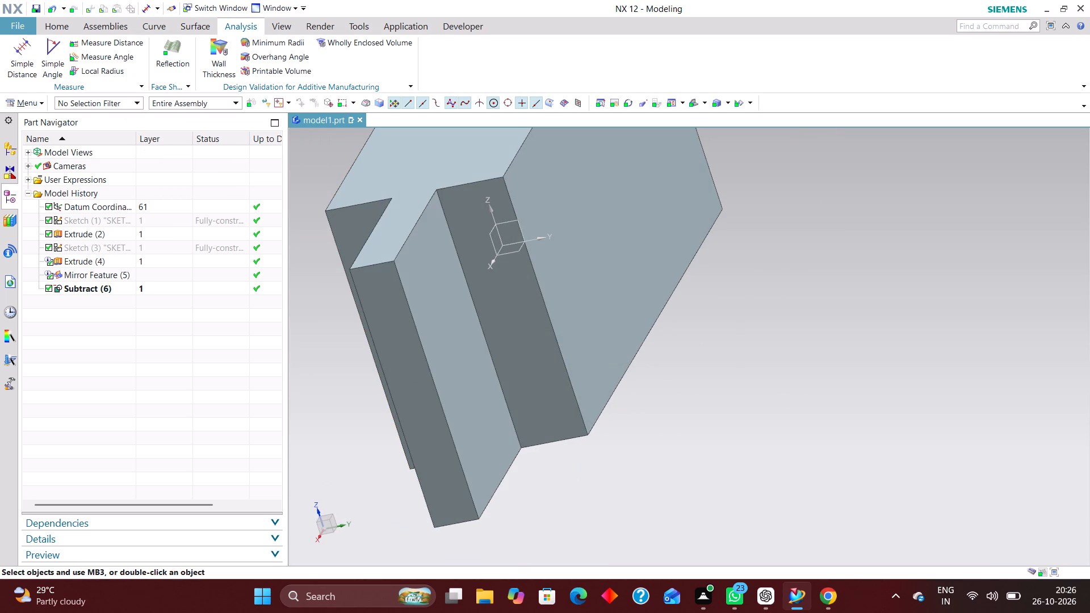
# Edit the bar's rectangle sketch with rollback and delete its 12 mm height dimension.
pyautogui.moveTo(371, 352); pyautogui.dragTo(417, 342, button='middle')
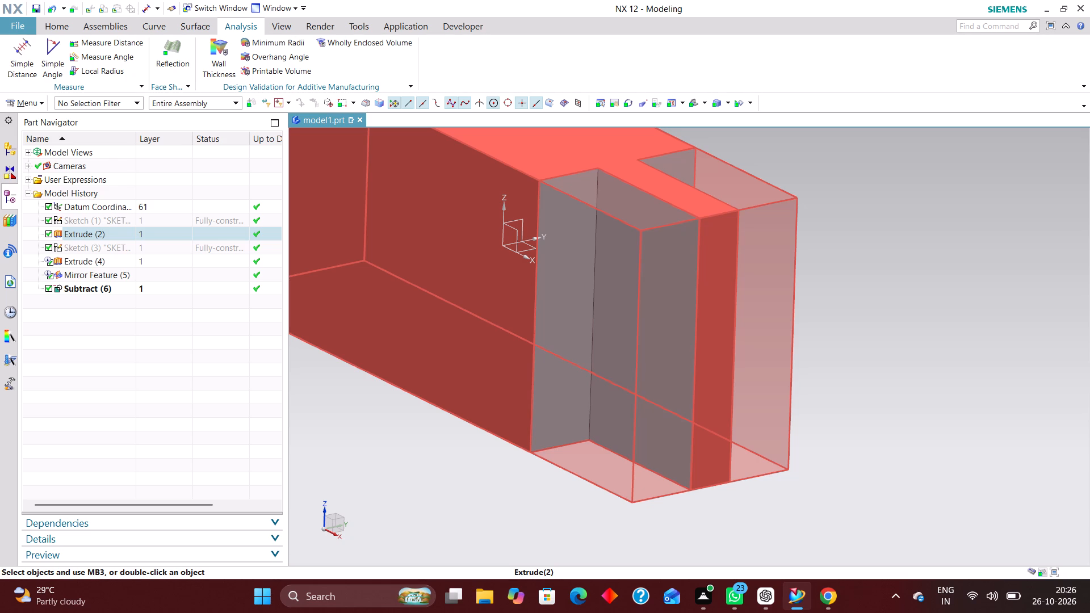
pyautogui.click(158, 246)
pyautogui.rightClick(158, 246)
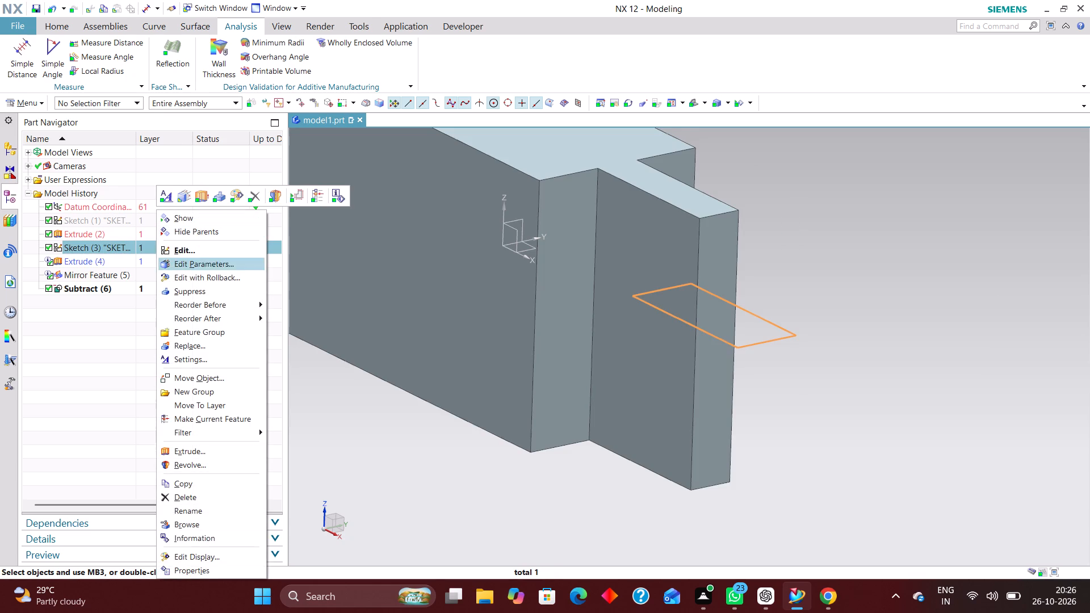
pyautogui.click(199, 276)
pyautogui.scroll(-3, 538, 267)
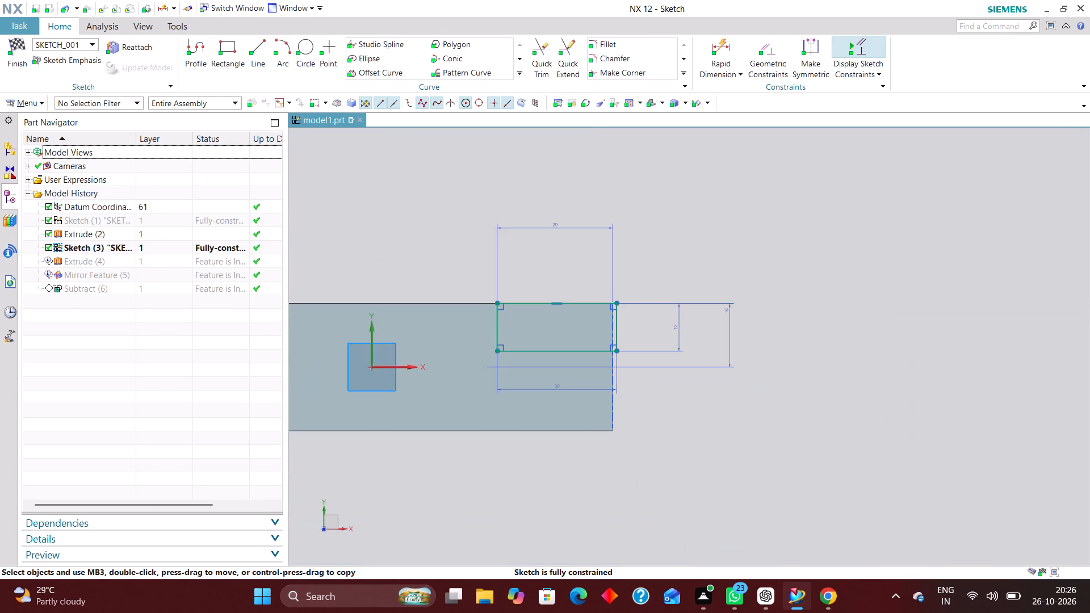
pyautogui.scroll(1, 539, 371)
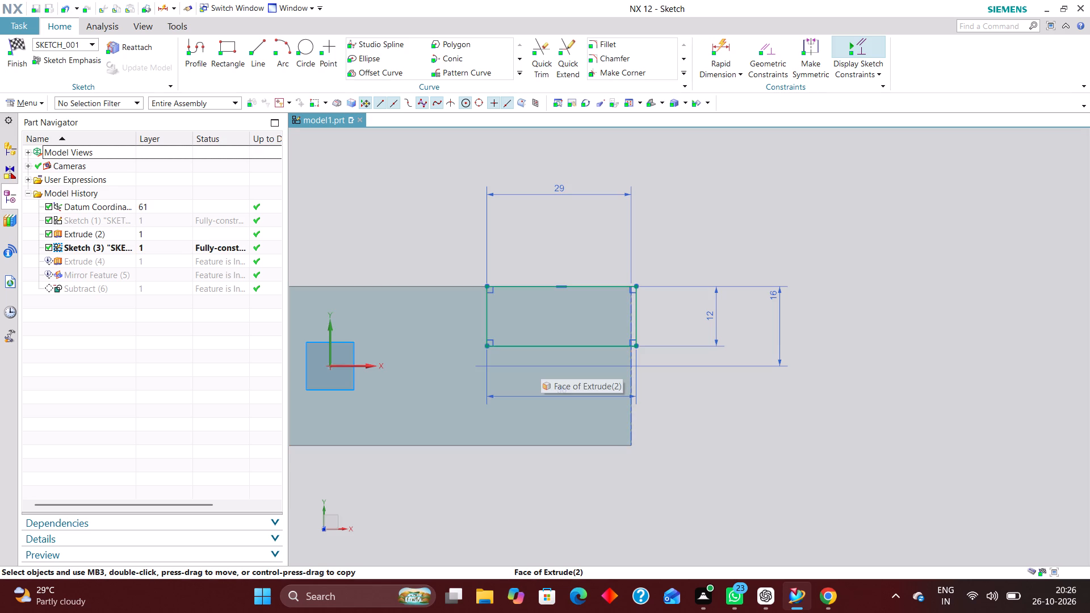
pyautogui.scroll(-2, 571, 326)
pyautogui.scroll(3, 593, 350)
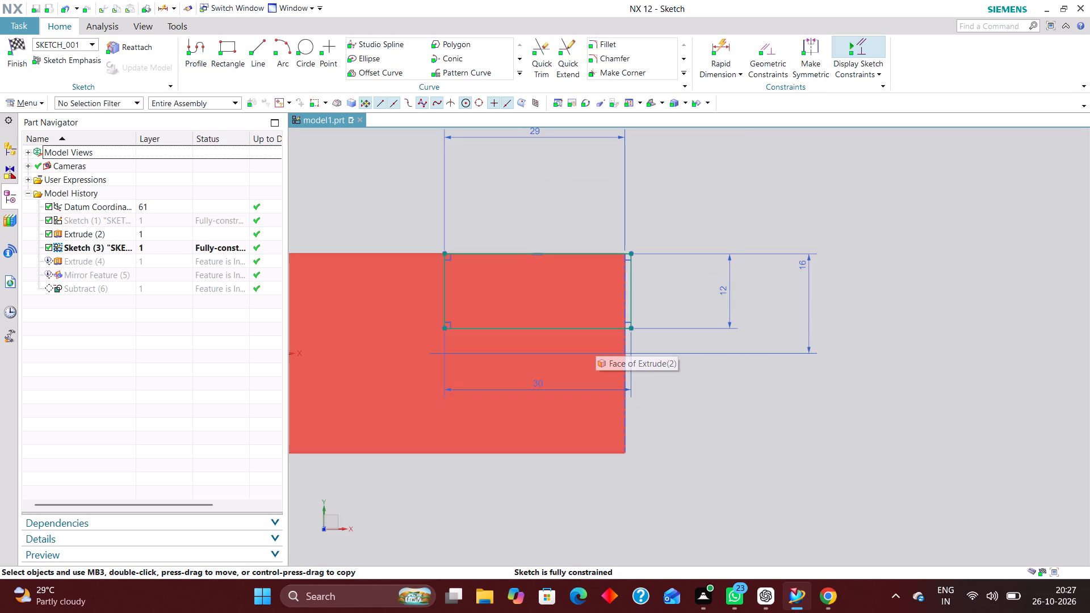
pyautogui.moveTo(727, 299); pyautogui.dragTo(684, 283, button='right')
pyautogui.scroll(-1, 680, 303)
pyautogui.scroll(4, 601, 322)
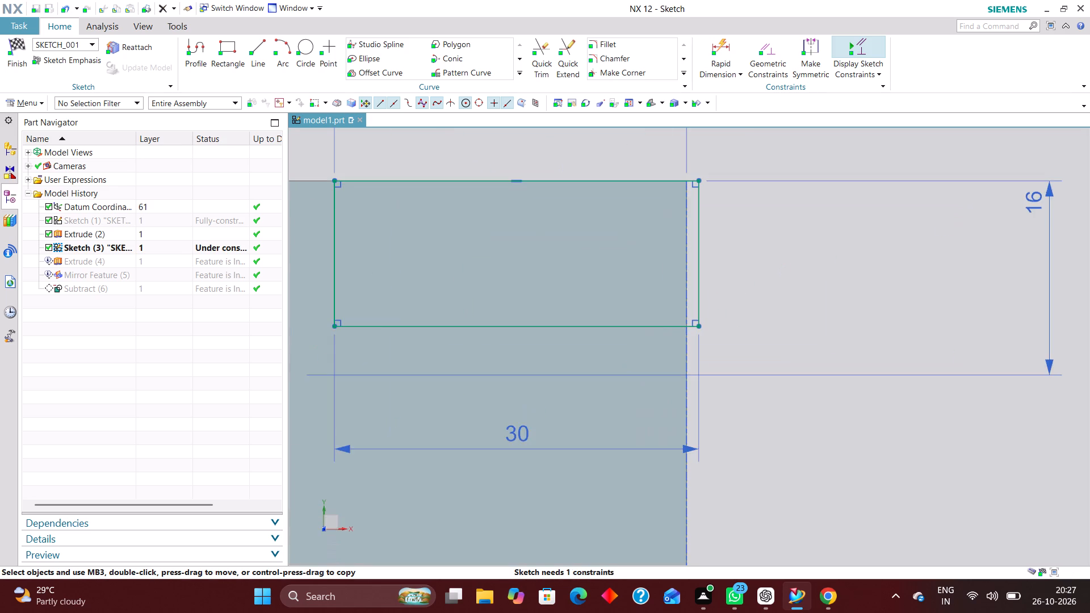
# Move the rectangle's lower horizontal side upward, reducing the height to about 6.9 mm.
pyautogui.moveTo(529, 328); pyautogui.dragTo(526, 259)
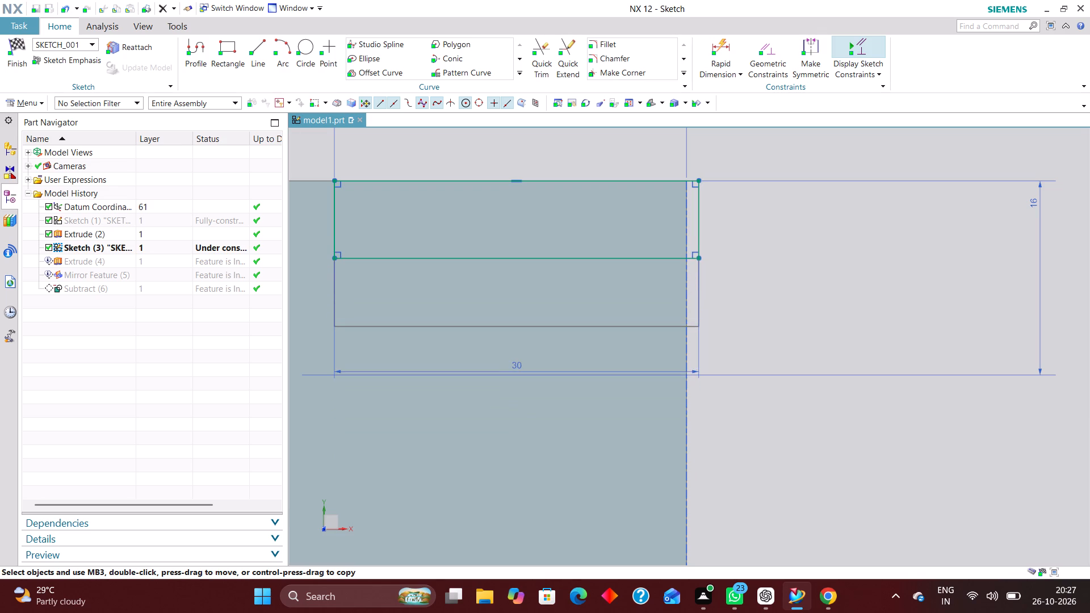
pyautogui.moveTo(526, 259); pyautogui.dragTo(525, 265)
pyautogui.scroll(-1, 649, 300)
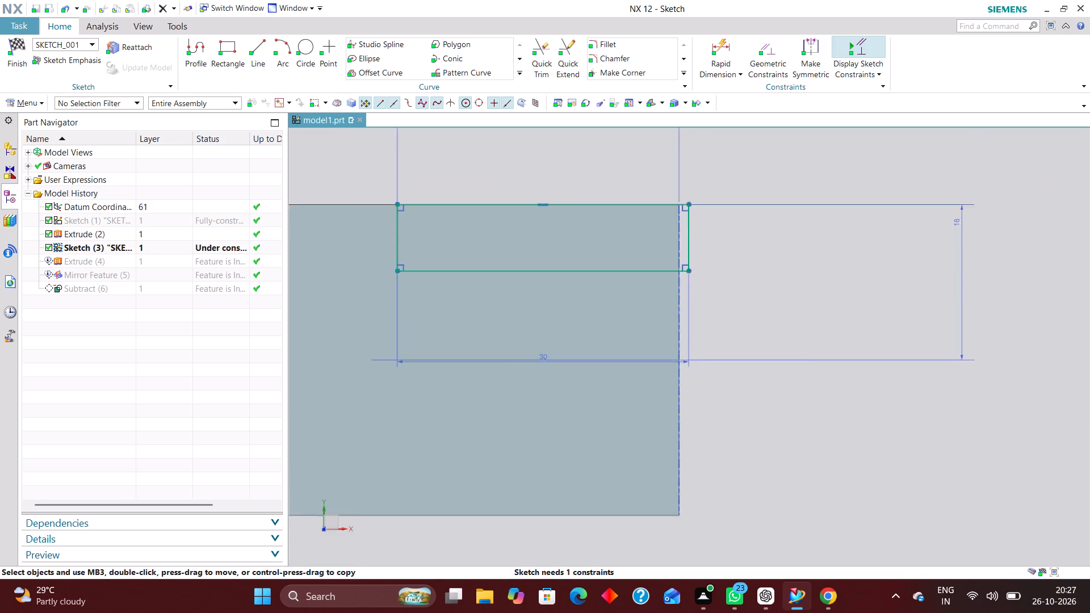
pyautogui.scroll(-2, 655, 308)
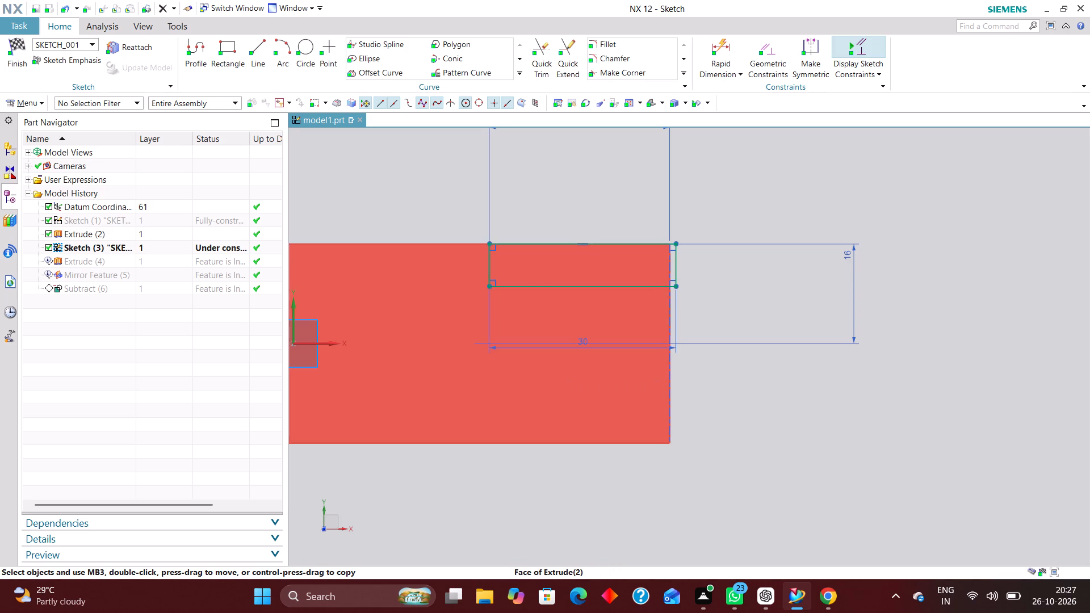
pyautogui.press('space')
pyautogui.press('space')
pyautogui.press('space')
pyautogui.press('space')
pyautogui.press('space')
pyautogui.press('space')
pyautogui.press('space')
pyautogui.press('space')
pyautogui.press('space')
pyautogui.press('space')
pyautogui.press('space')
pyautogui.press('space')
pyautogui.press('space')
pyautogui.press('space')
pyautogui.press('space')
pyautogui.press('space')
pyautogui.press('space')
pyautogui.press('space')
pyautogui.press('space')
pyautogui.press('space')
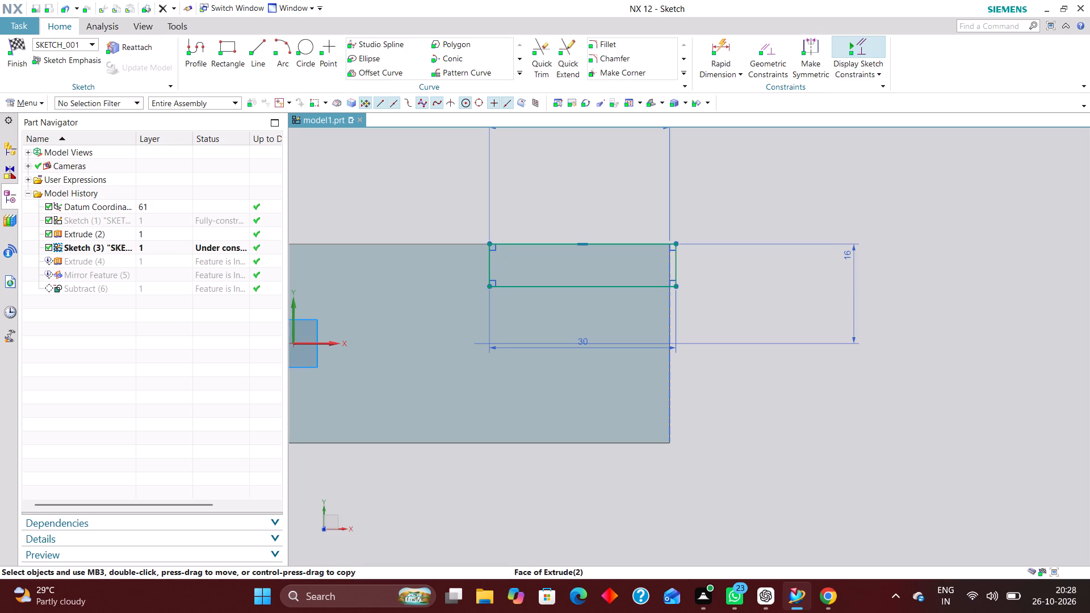
# Dimension the rectangle's outer vertical side as 10 mm and finish the sketch.
pyautogui.scroll(9, 677, 255)
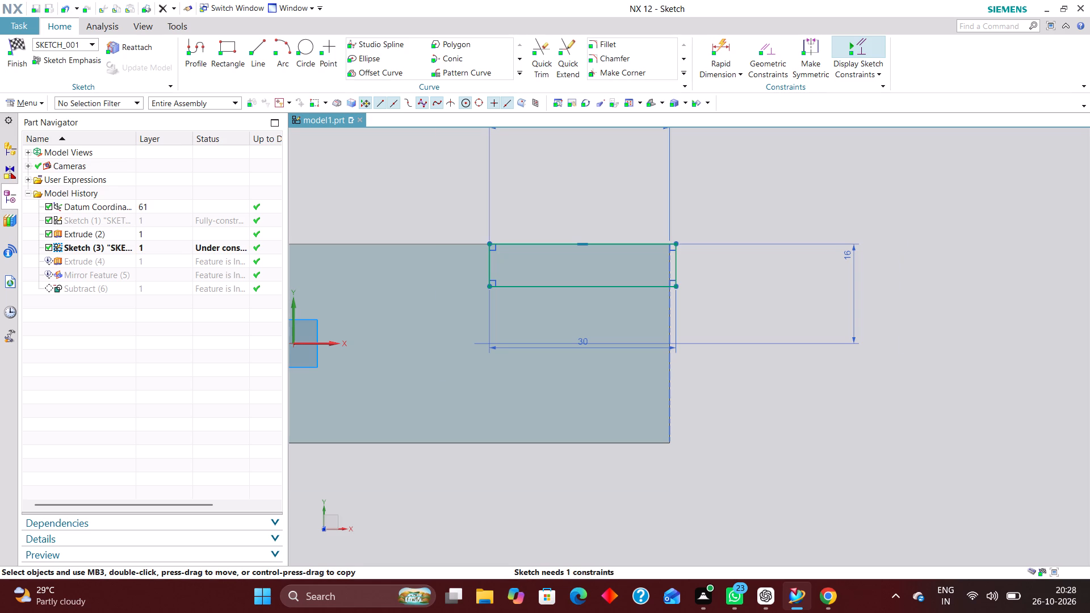
pyautogui.scroll(3, 679, 277)
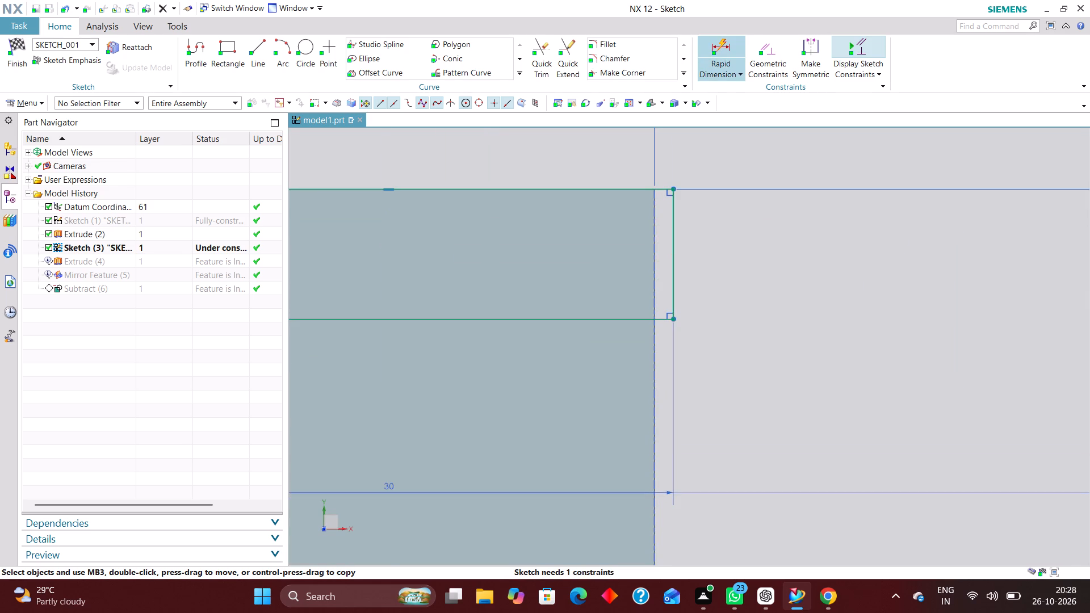
pyautogui.click(716, 47)
pyautogui.click(673, 283)
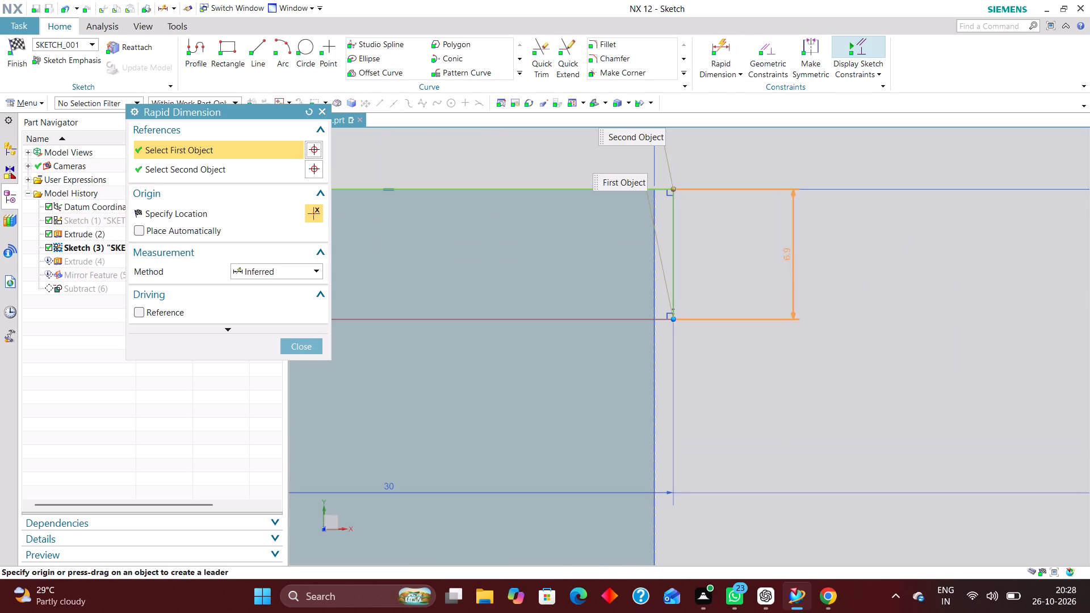
pyautogui.moveTo(779, 251); pyautogui.dragTo(778, 245)
pyautogui.press('1')
pyautogui.press('0')
pyautogui.press('Return')
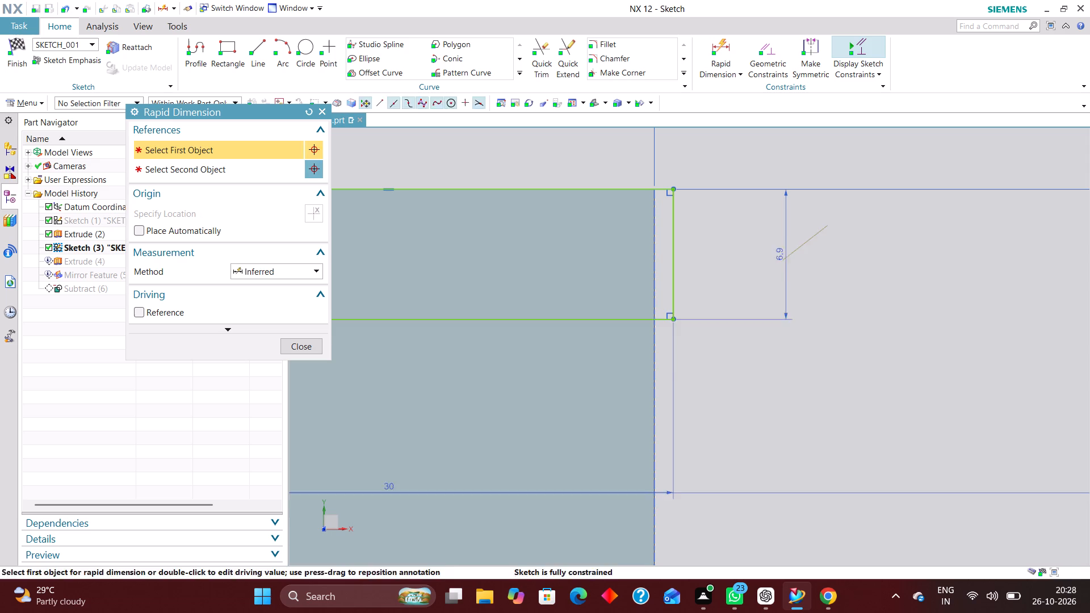
pyautogui.scroll(-4, 752, 358)
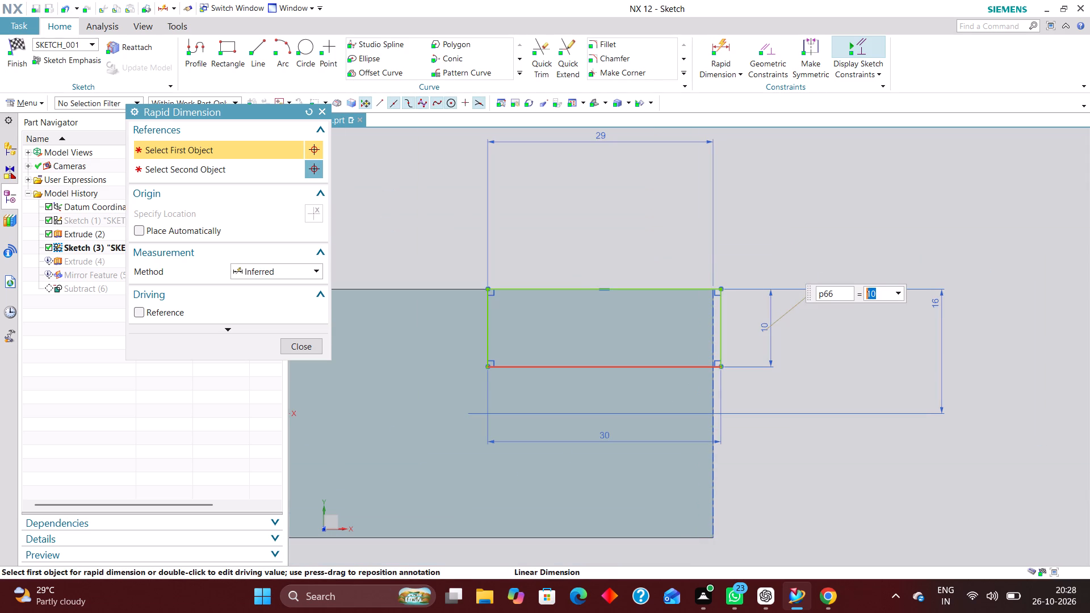
pyautogui.click(314, 347)
pyautogui.scroll(-1, 684, 380)
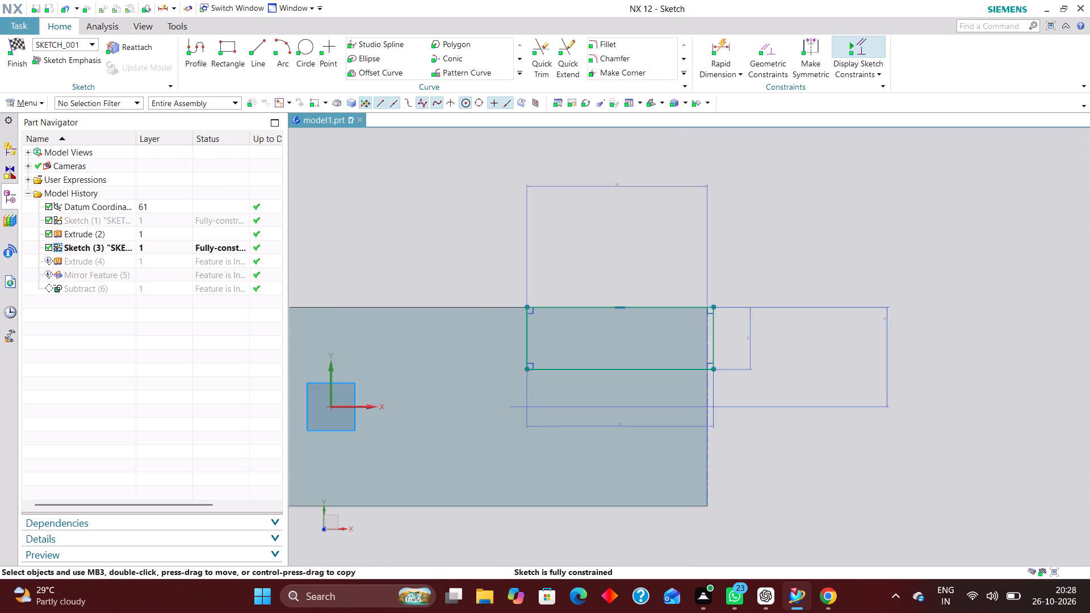
pyautogui.scroll(-1, 684, 381)
pyautogui.scroll(2, 567, 342)
pyautogui.scroll(-1, 731, 359)
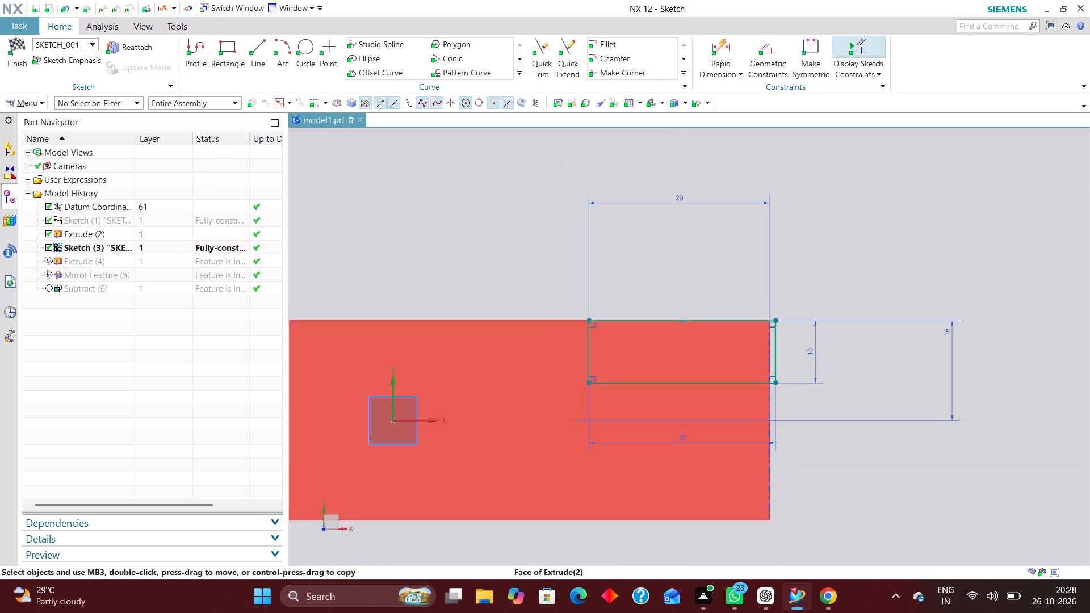
pyautogui.click(21, 44)
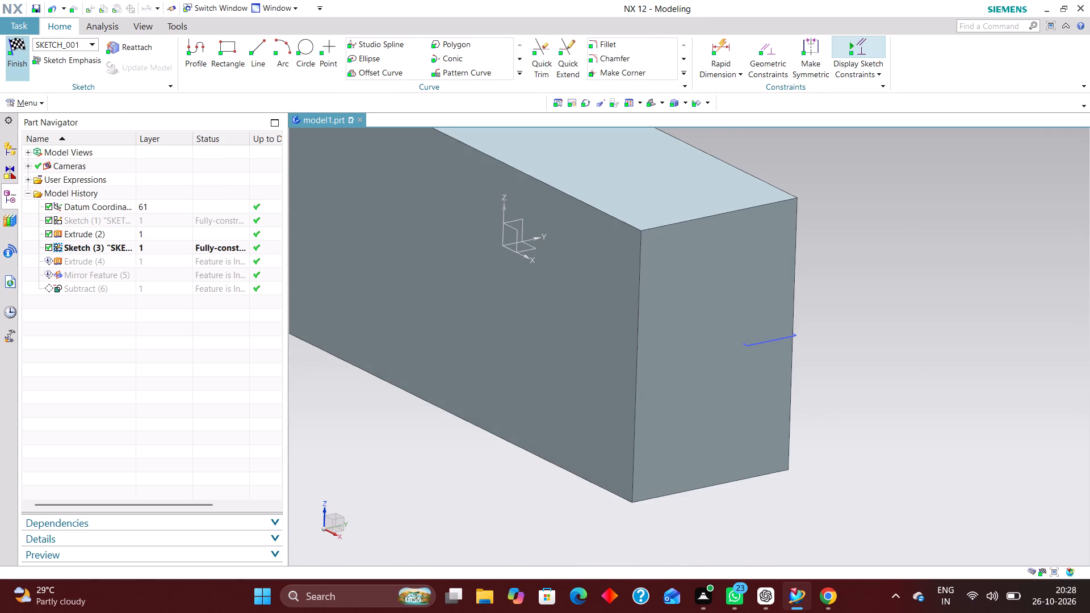
# Start a new sketch in the task environment for the notched block.
pyautogui.scroll(-2, 492, 295)
pyautogui.scroll(1, 642, 199)
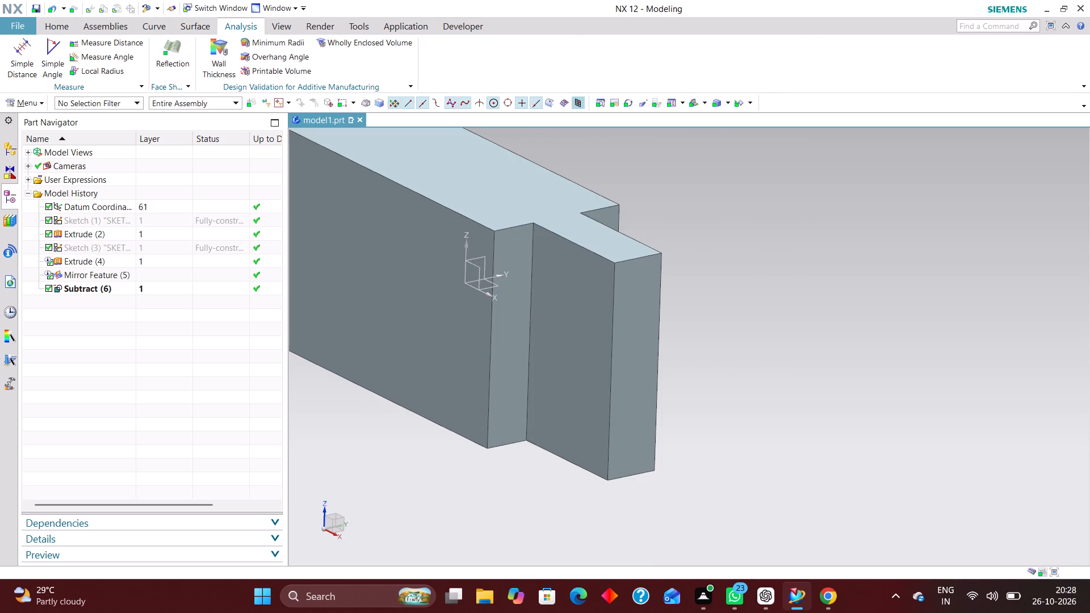
pyautogui.scroll(-1, 756, 276)
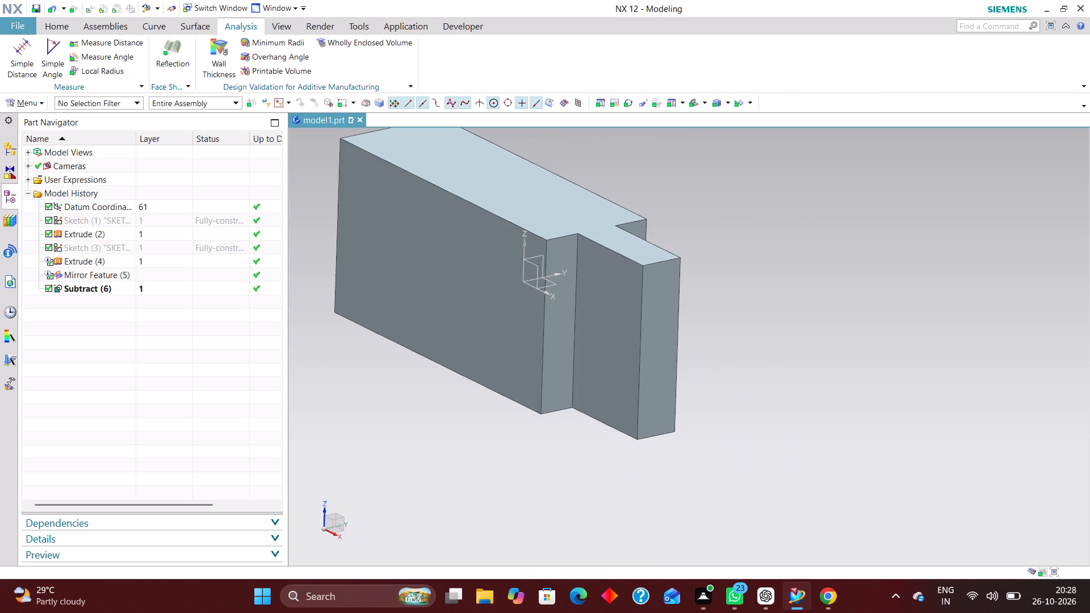
pyautogui.scroll(1, 695, 236)
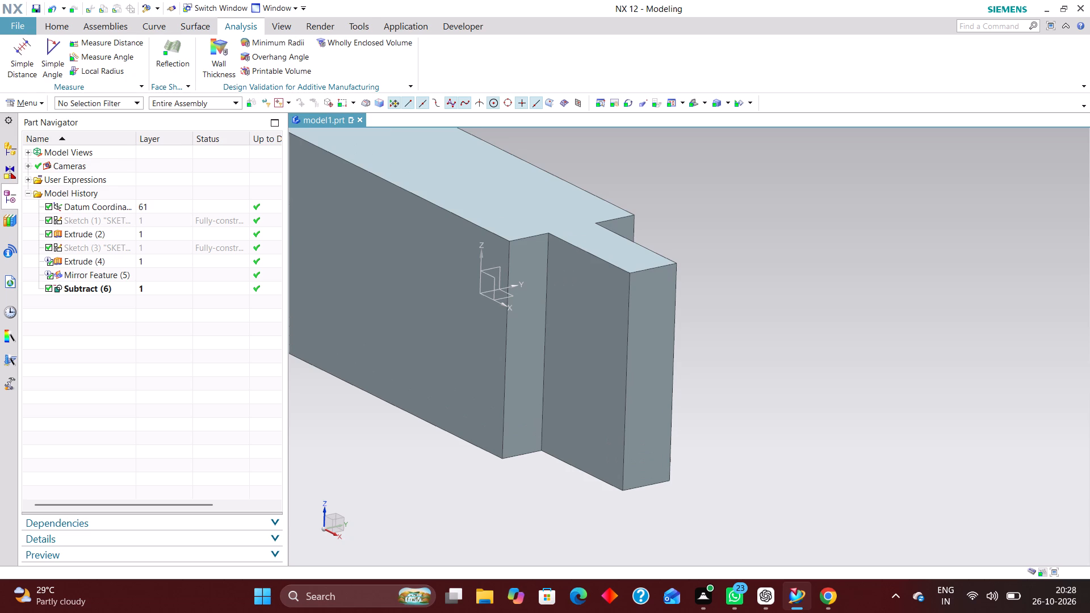
pyautogui.scroll(-1, 731, 263)
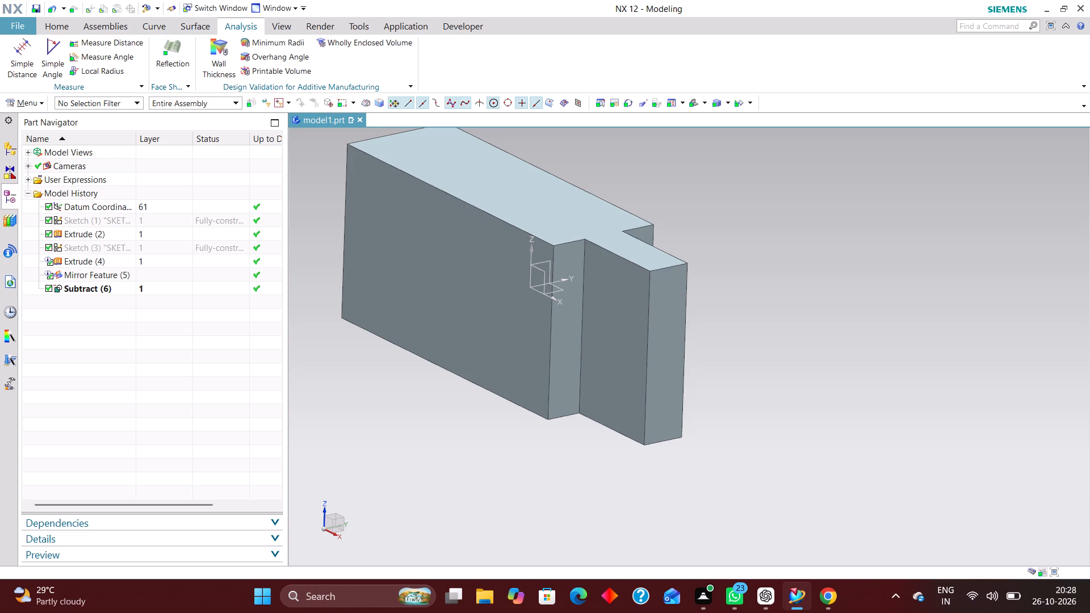
pyautogui.click(58, 26)
pyautogui.click(736, 39)
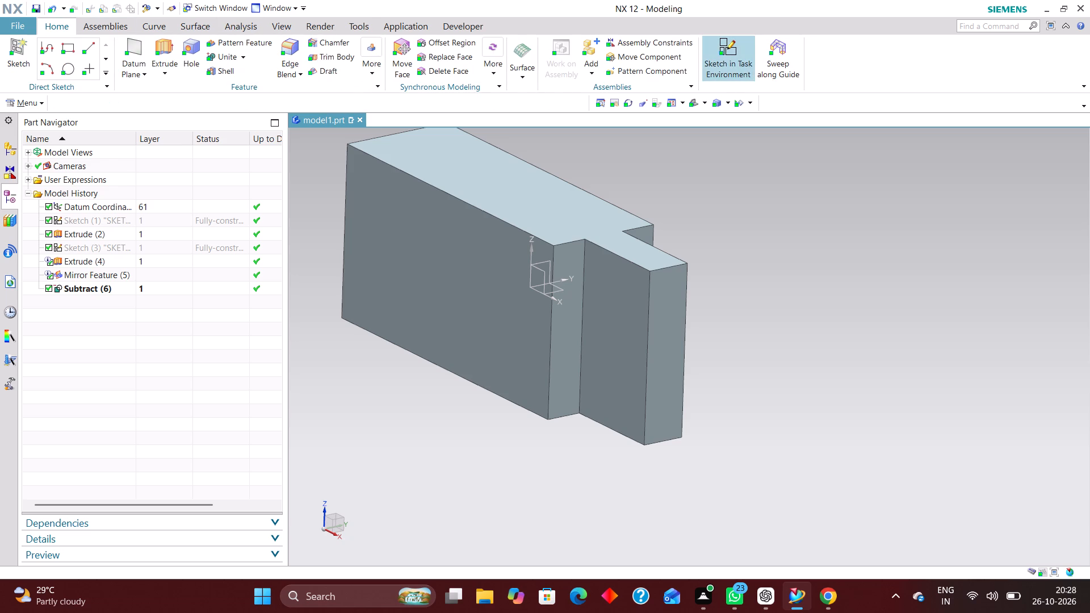
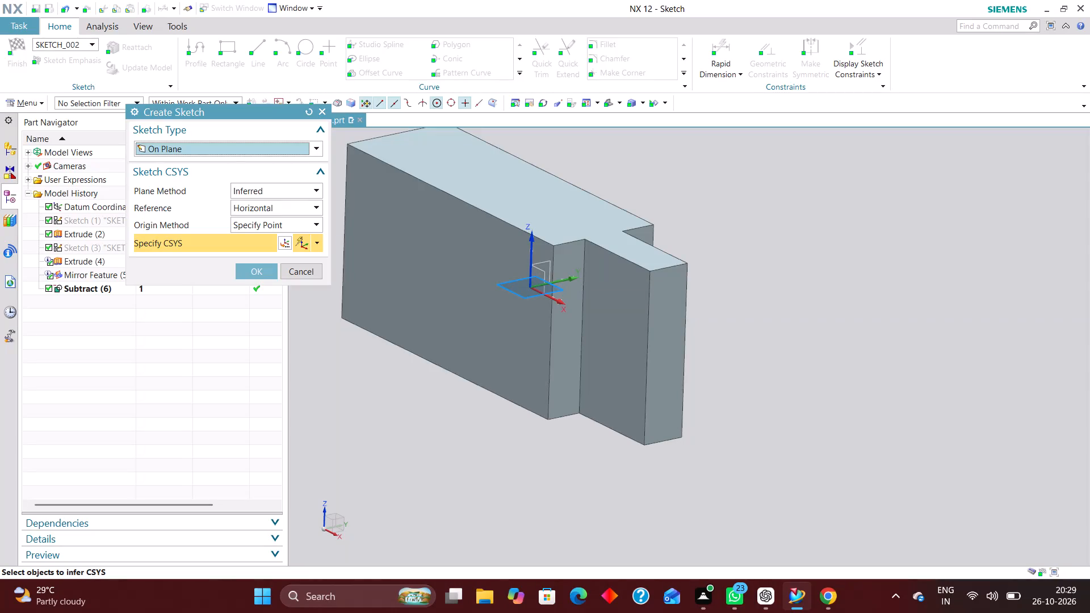
# Place the new sketch on the XZ plane of the datum coordinate system.
pyautogui.click(543, 275)
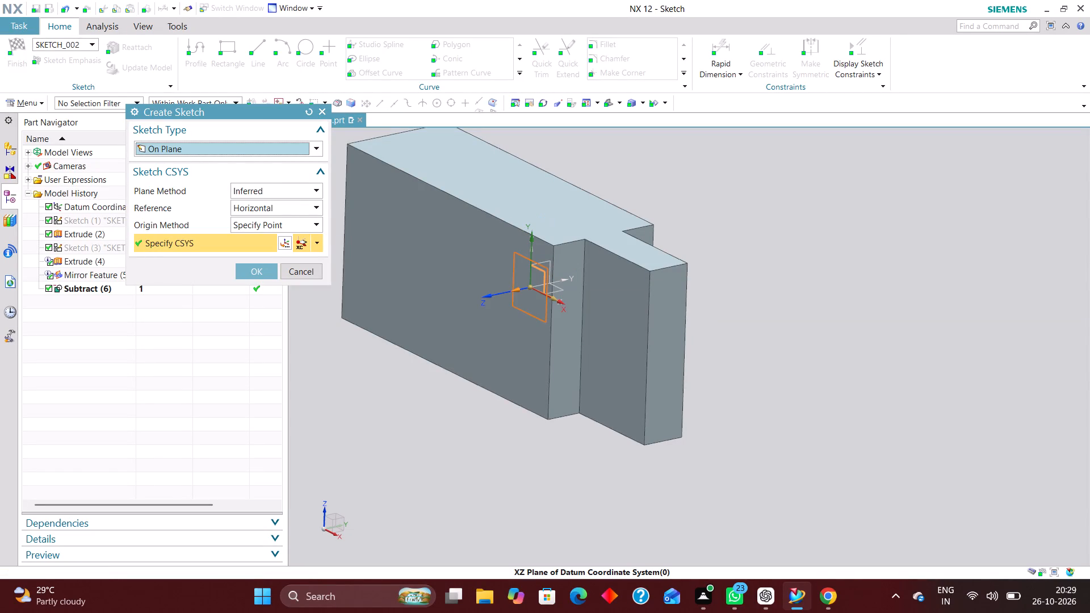
pyautogui.click(261, 274)
# Sketch a closed four-line profile across the block's top edge, with a top side about 11 mm long, one vertical side and one sloped side.
pyautogui.scroll(-1, 473, 306)
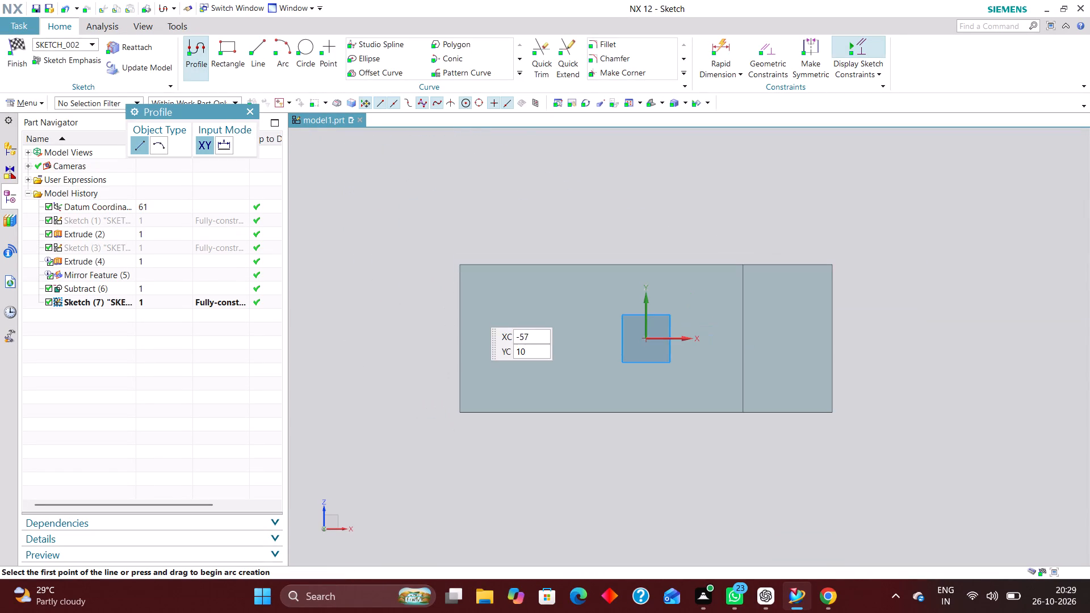
pyautogui.scroll(2, 746, 304)
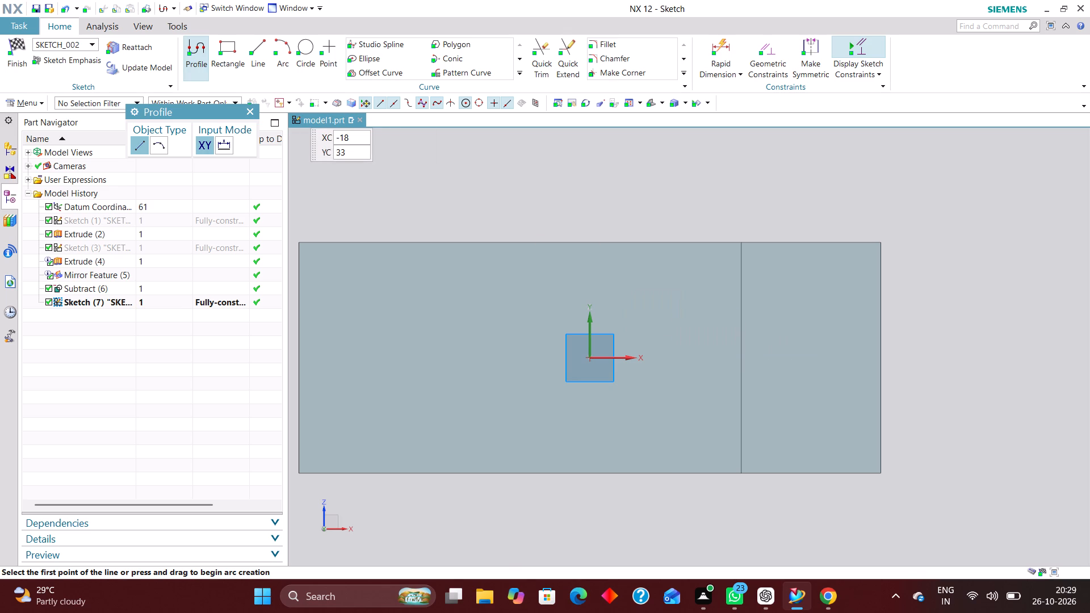
pyautogui.click(260, 50)
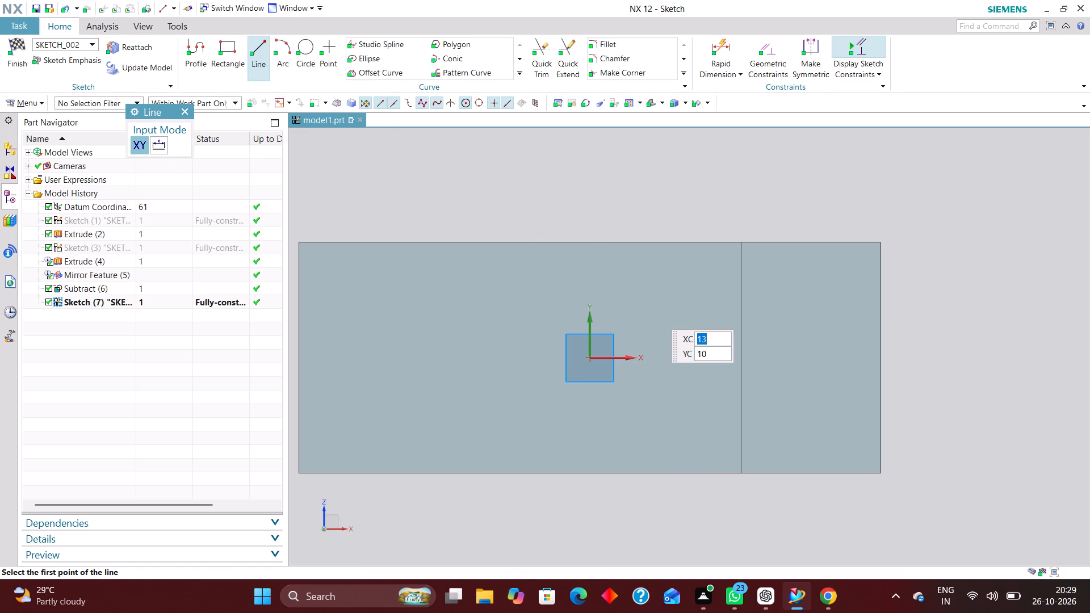
pyautogui.click(619, 301)
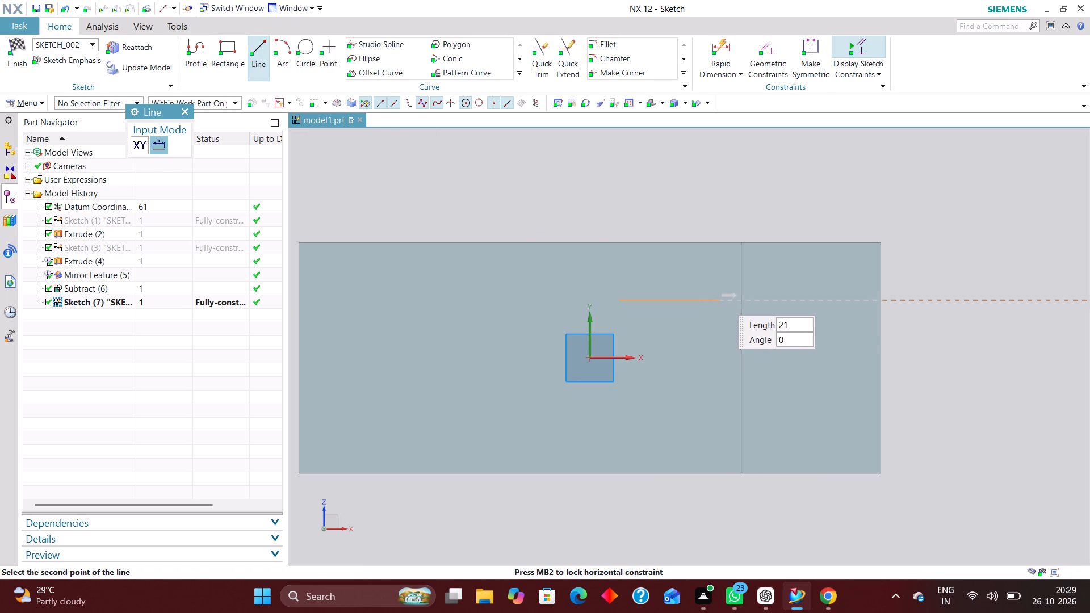
pyautogui.click(723, 296)
pyautogui.click(724, 301)
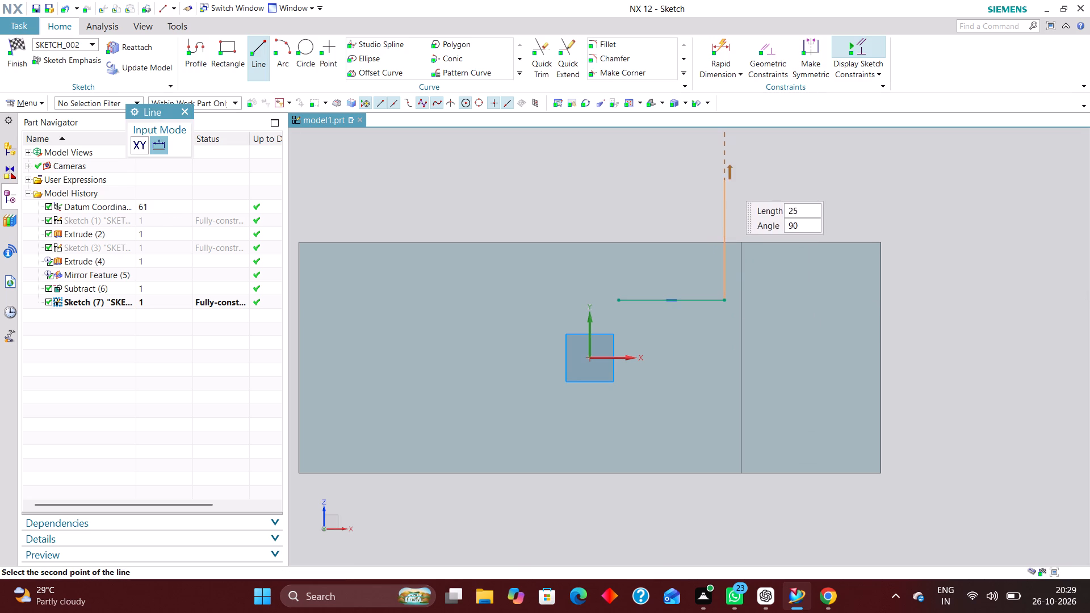
pyautogui.click(726, 190)
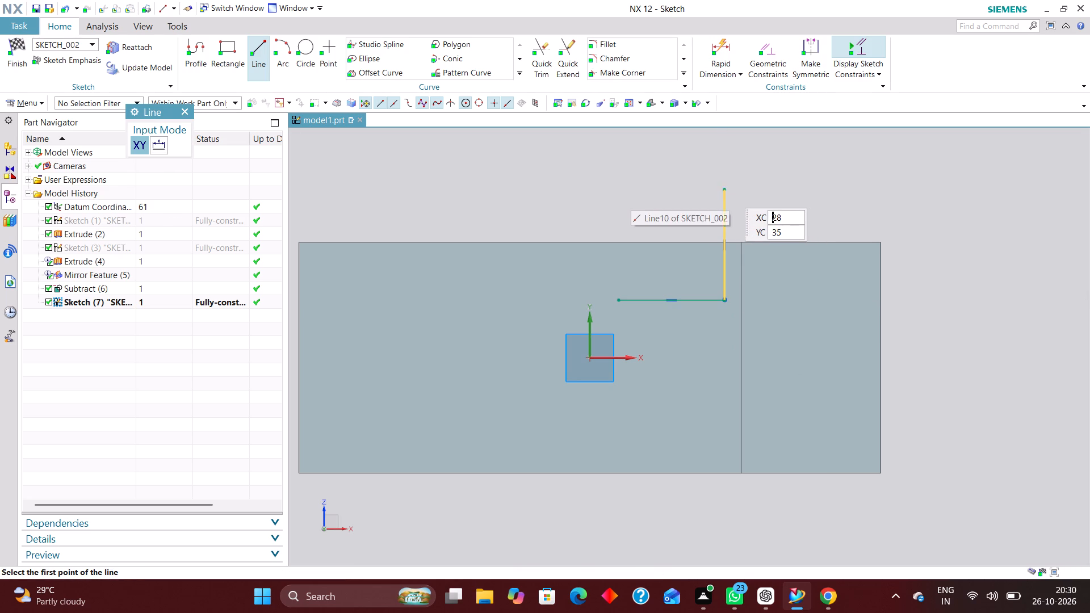
pyautogui.click(724, 189)
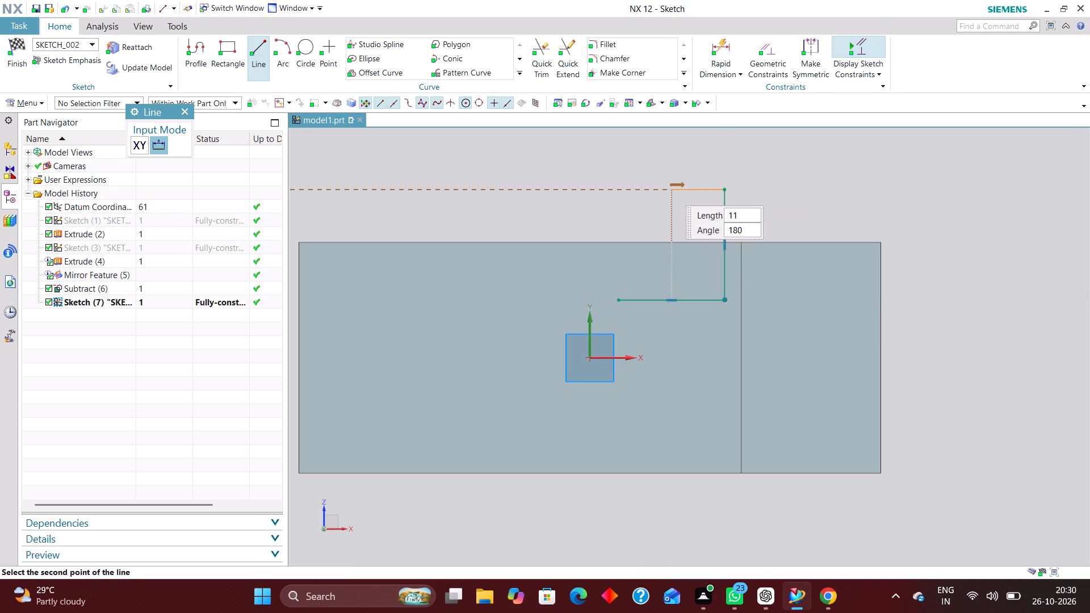
pyautogui.click(670, 186)
pyautogui.click(670, 188)
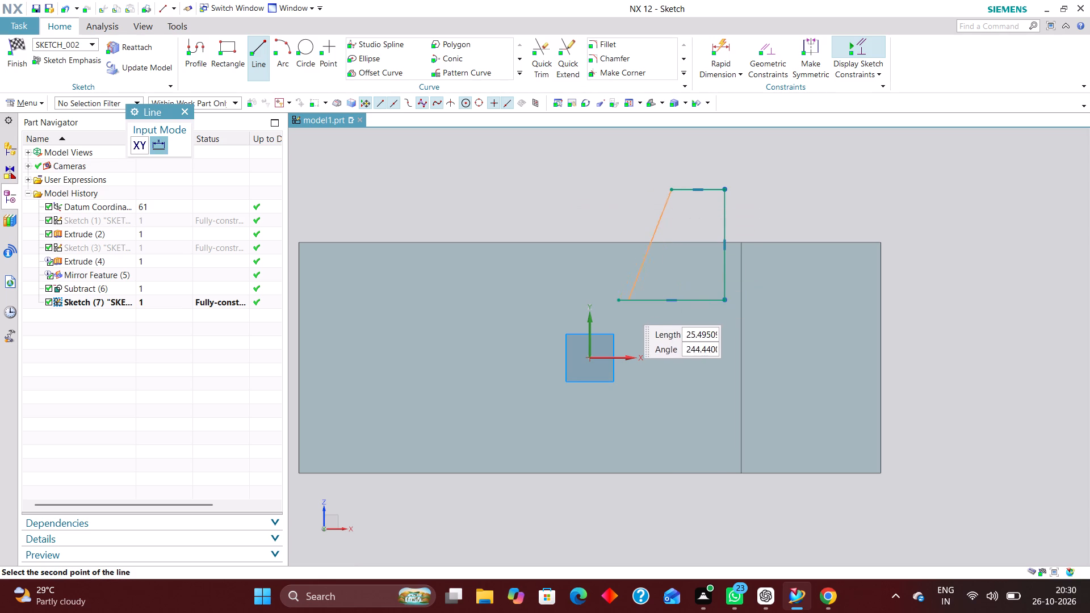
pyautogui.click(617, 298)
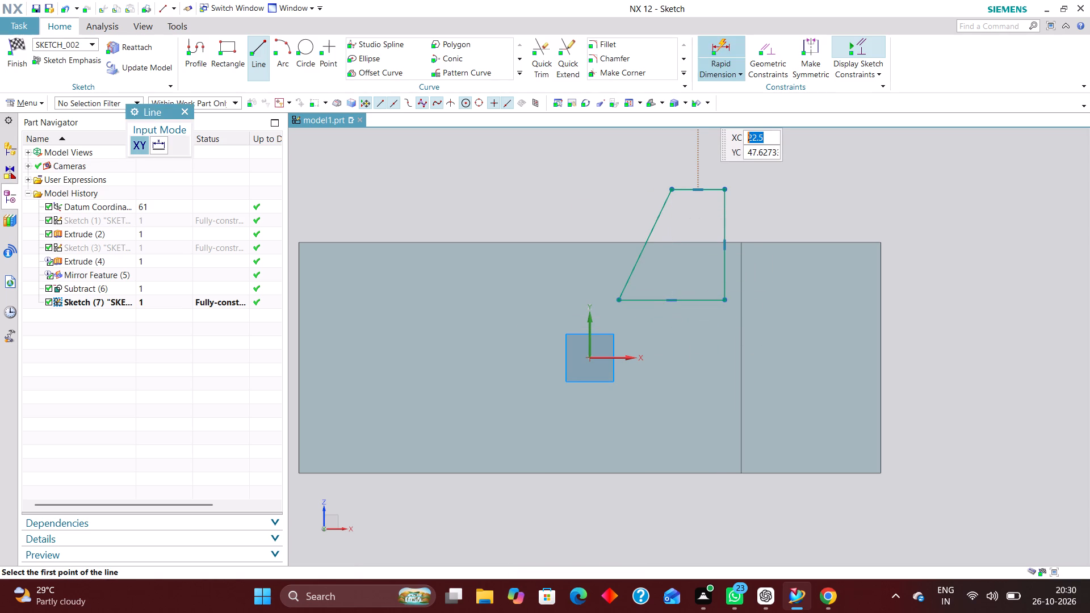
# Dimension the profile's top horizontal side as 12 mm using Rapid Dimension.
pyautogui.click(723, 41)
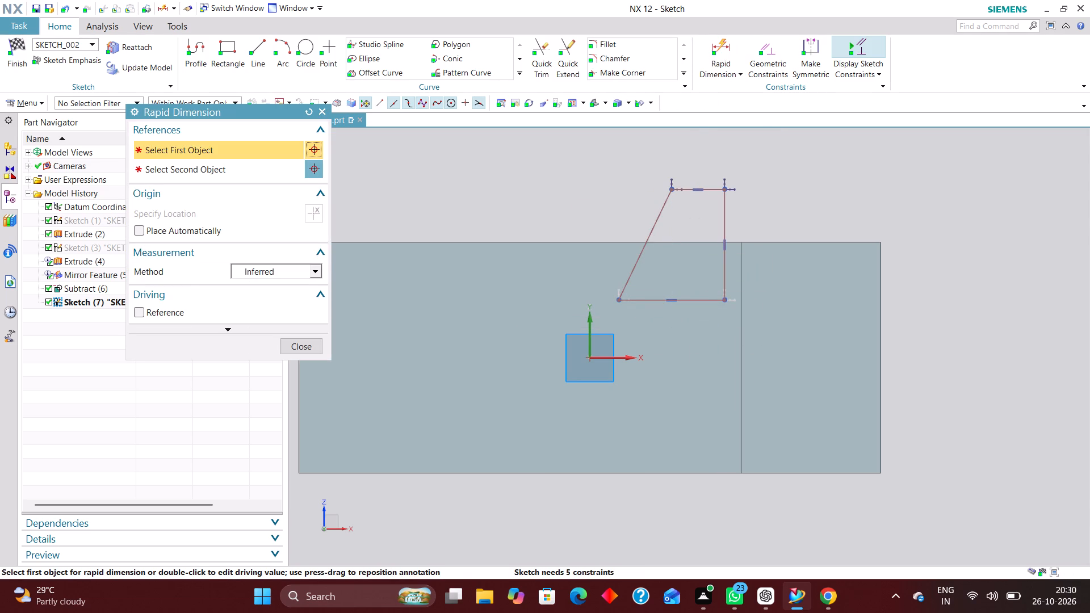
pyautogui.scroll(-3, 712, 203)
pyautogui.scroll(6, 711, 173)
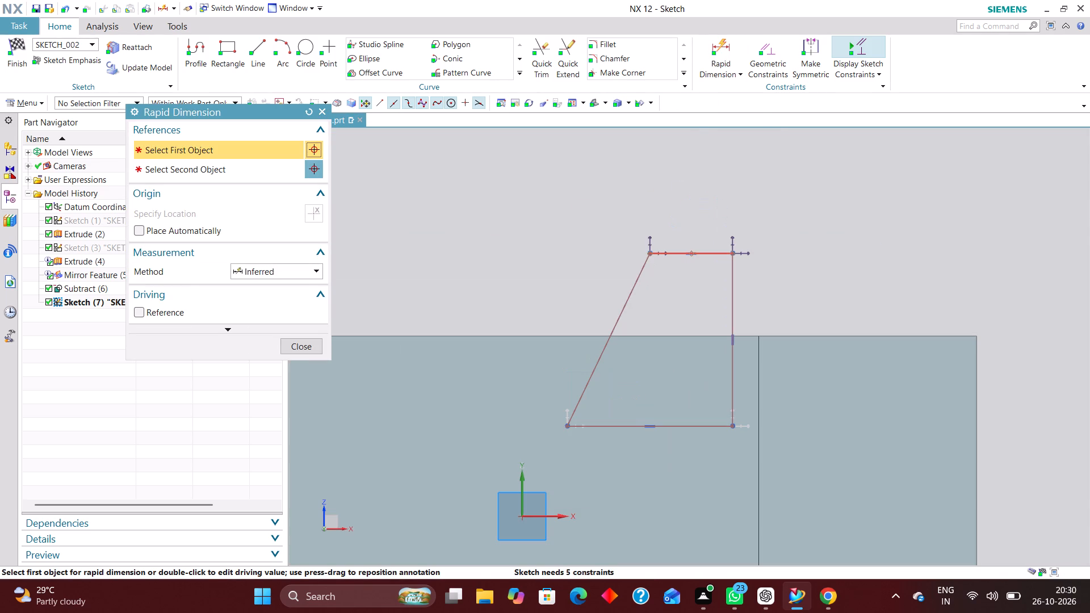
pyautogui.click(712, 251)
pyautogui.click(694, 182)
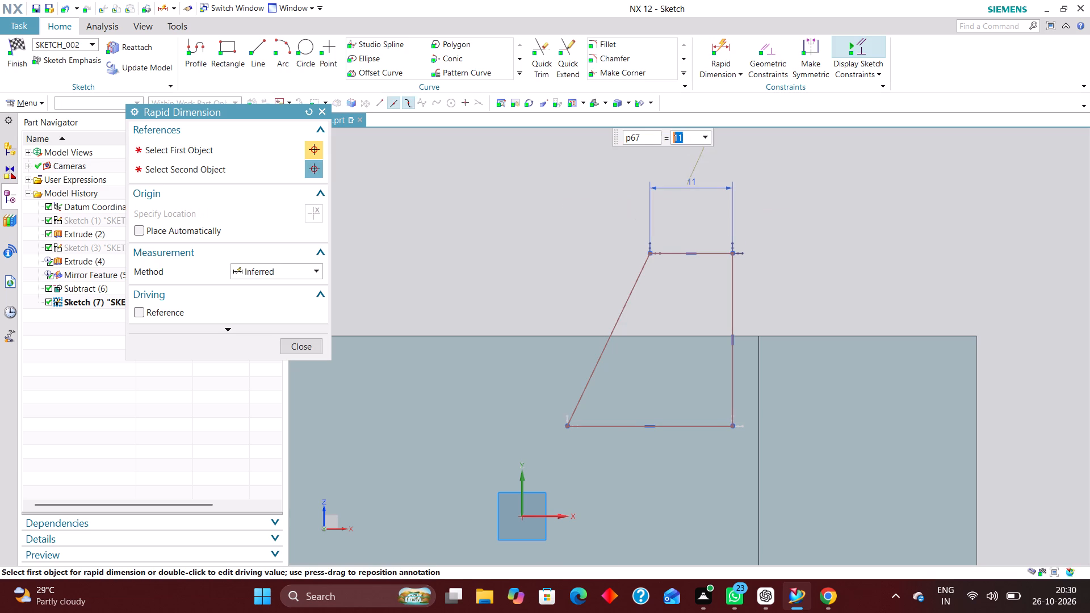
pyautogui.write('12')
pyautogui.press('Return')
# Dimension the profile's vertical side from the sketch's vertical axis, trying 30, 29 and 32 mm before setting 31 mm.
pyautogui.scroll(-3, 736, 334)
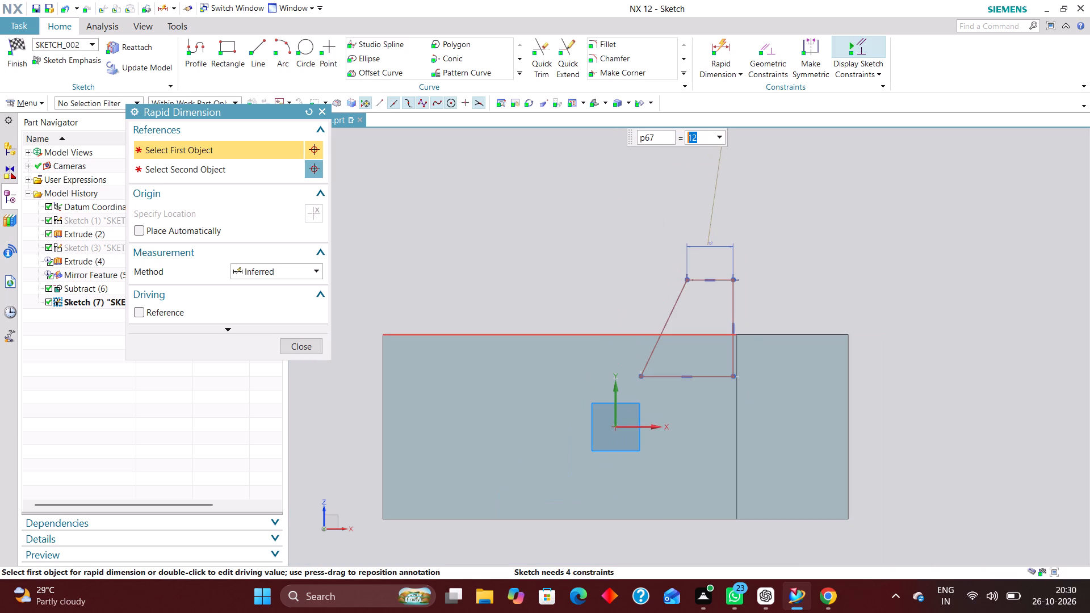
pyautogui.scroll(-1, 714, 330)
pyautogui.moveTo(822, 291); pyautogui.dragTo(831, 309, button='middle')
pyautogui.scroll(1, 836, 308)
pyautogui.moveTo(915, 305); pyautogui.dragTo(873, 305, button='right')
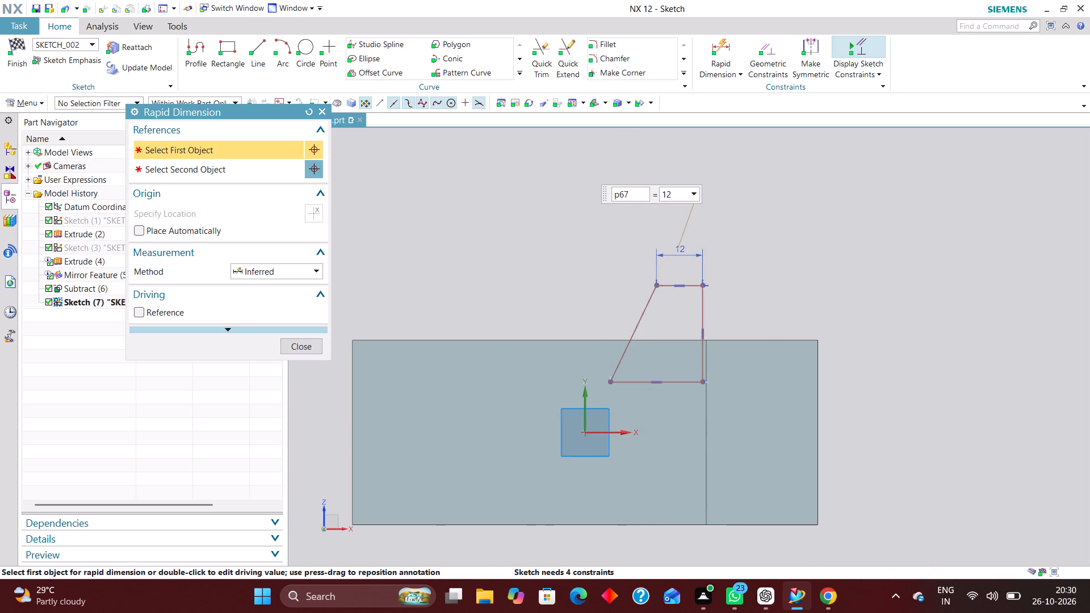
pyautogui.click(585, 415)
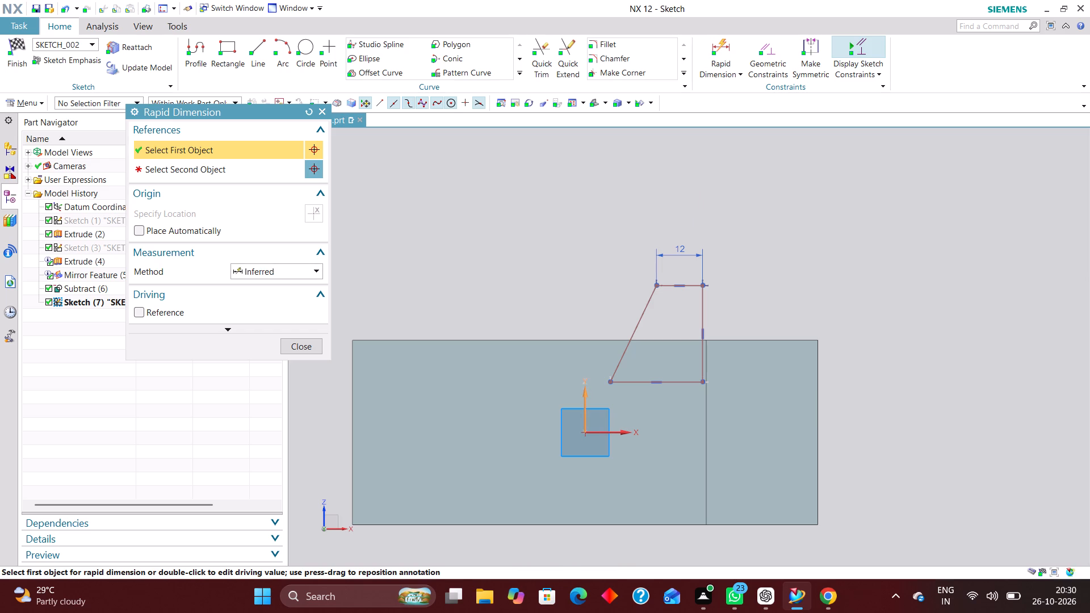
pyautogui.click(702, 362)
pyautogui.click(649, 480)
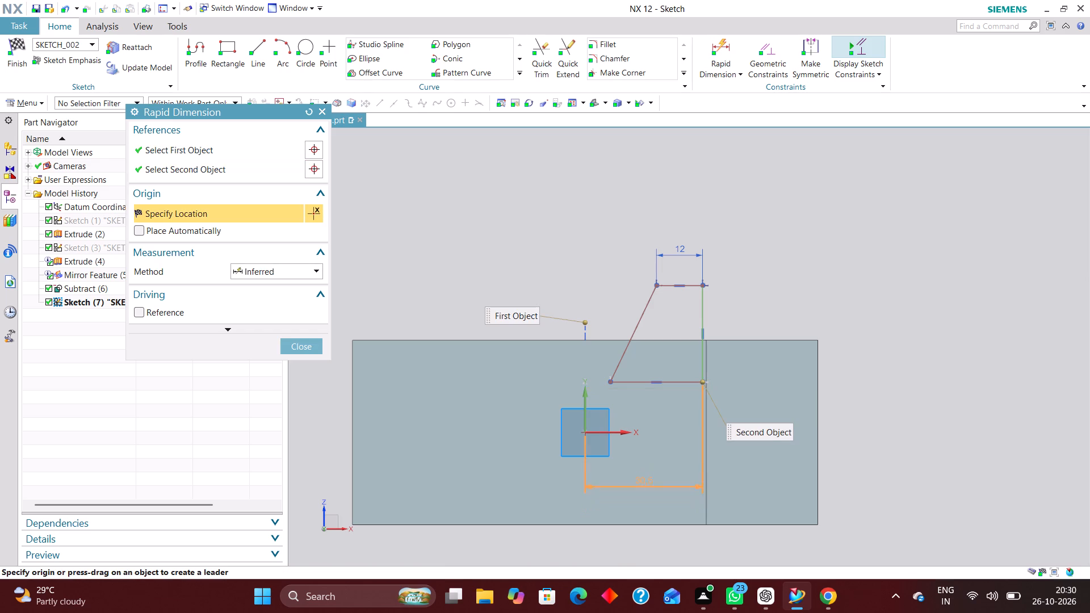
pyautogui.write('30')
pyautogui.press('Return')
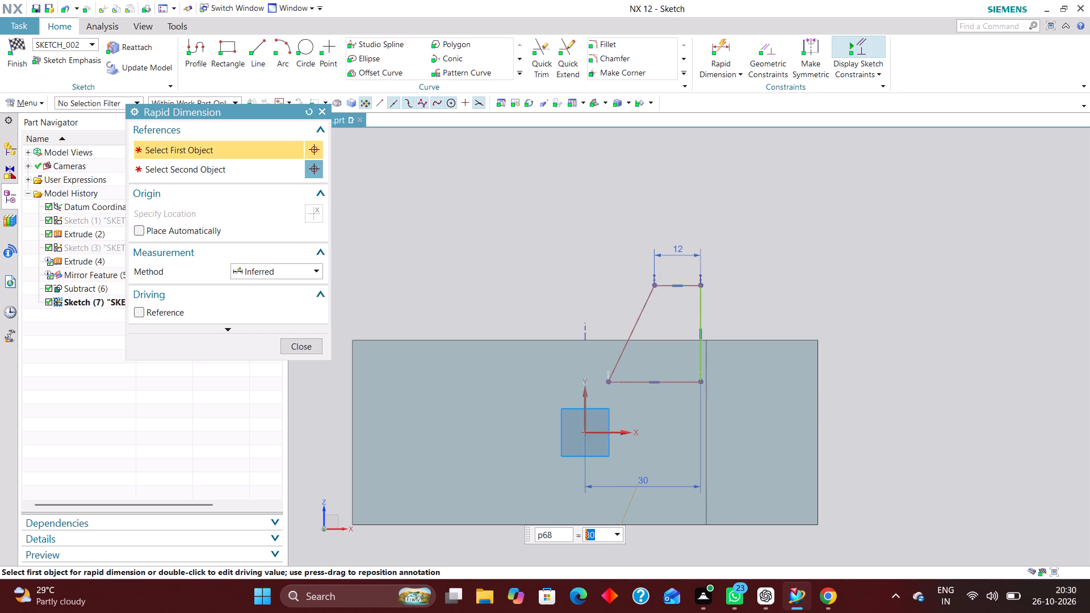
pyautogui.write('29')
pyautogui.press('Return')
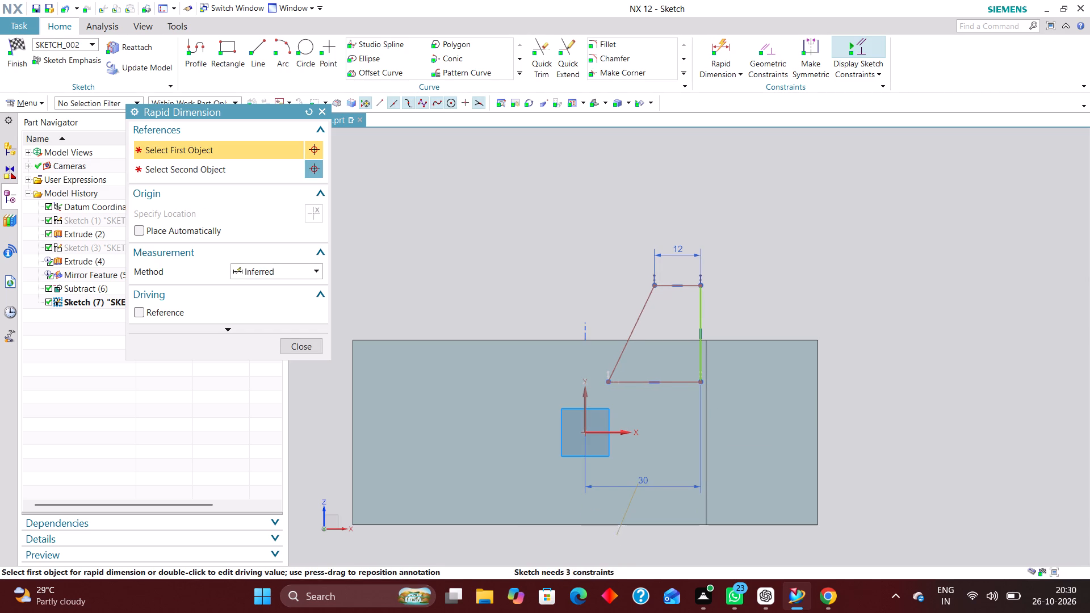
pyautogui.write('32')
pyautogui.press('Return')
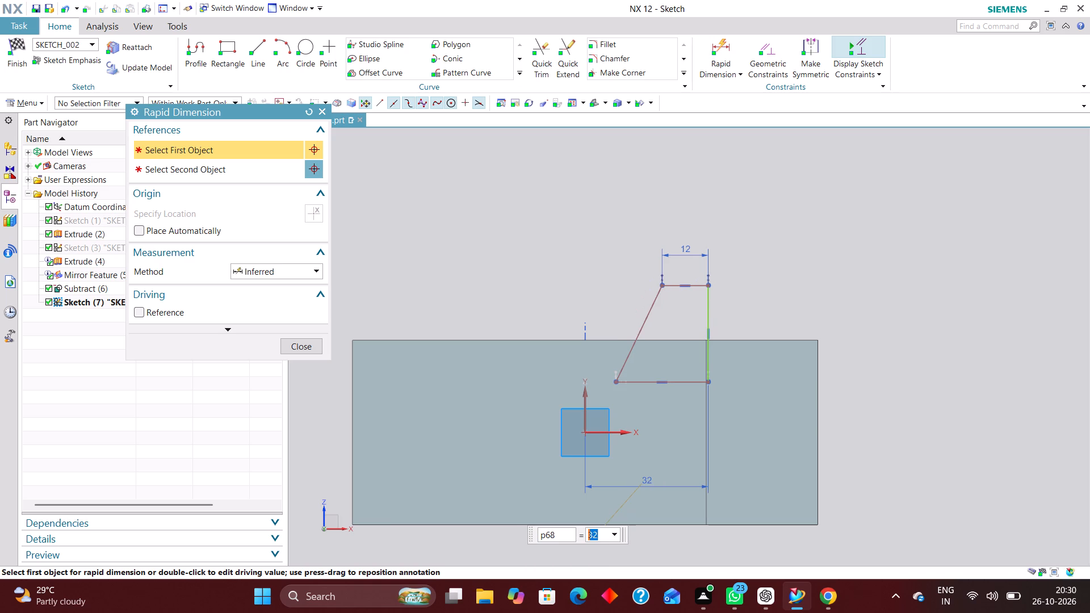
pyautogui.write('31')
pyautogui.press('Return')
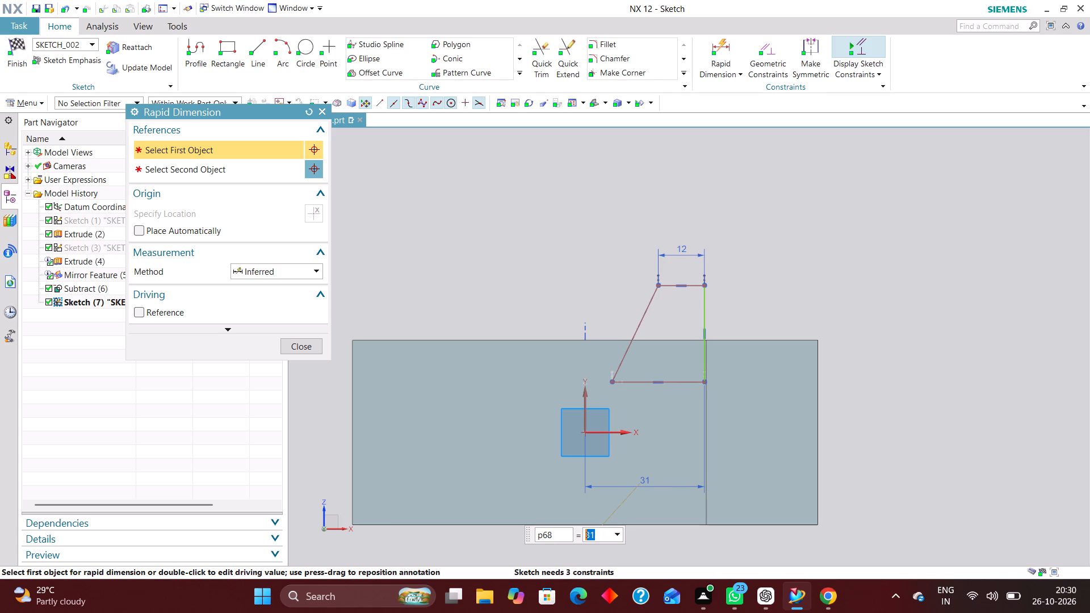
# Dimension the profile's lower horizontal side 29 mm above the block's bottom edge.
pyautogui.scroll(4, 693, 373)
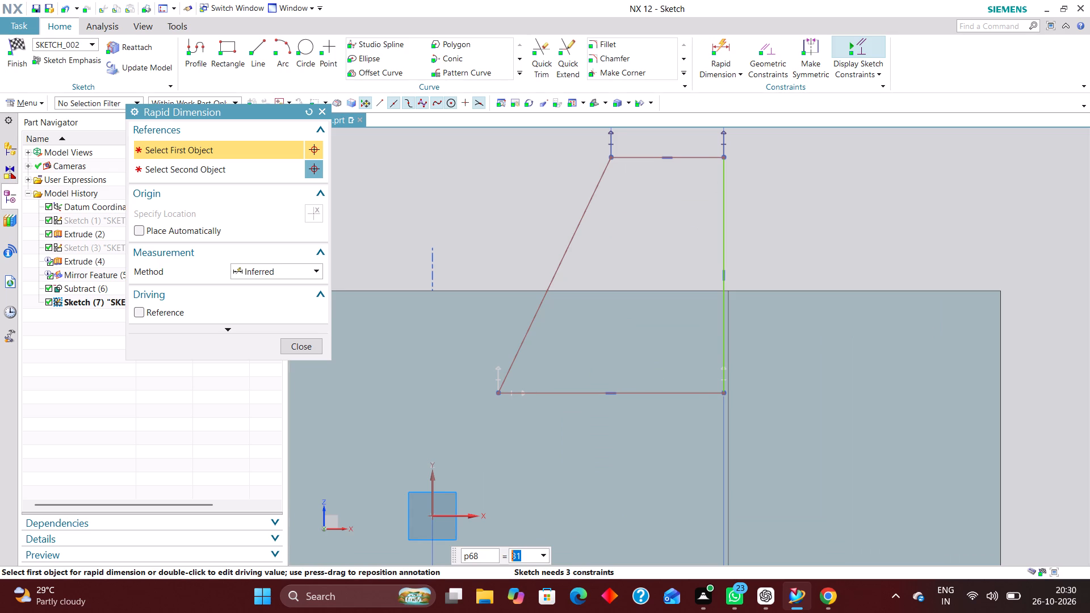
pyautogui.scroll(-2, 686, 347)
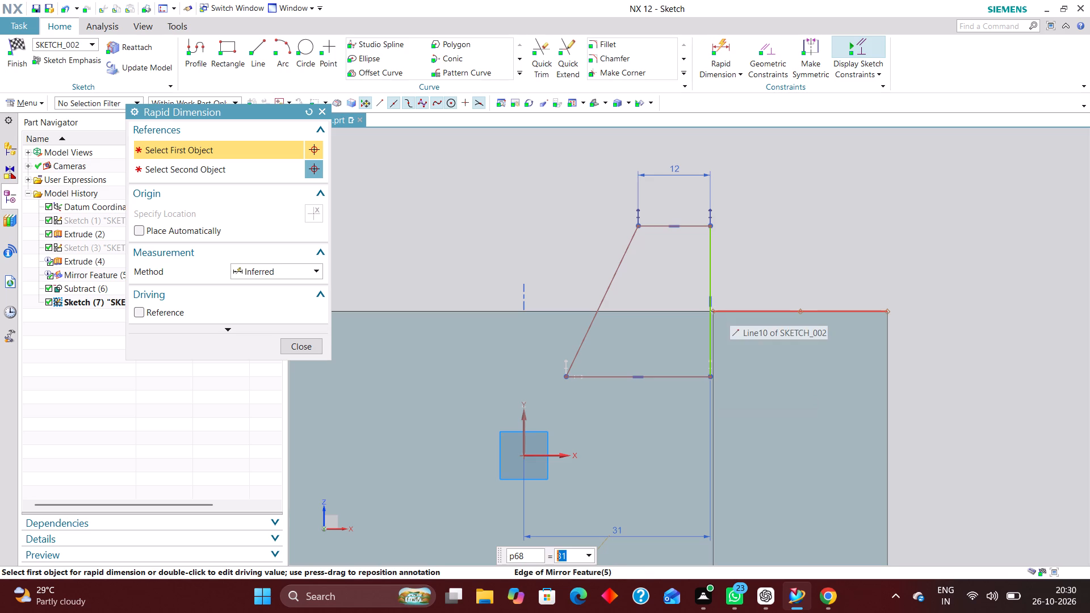
pyautogui.scroll(-2, 715, 344)
pyautogui.scroll(3, 697, 388)
pyautogui.scroll(-1, 694, 335)
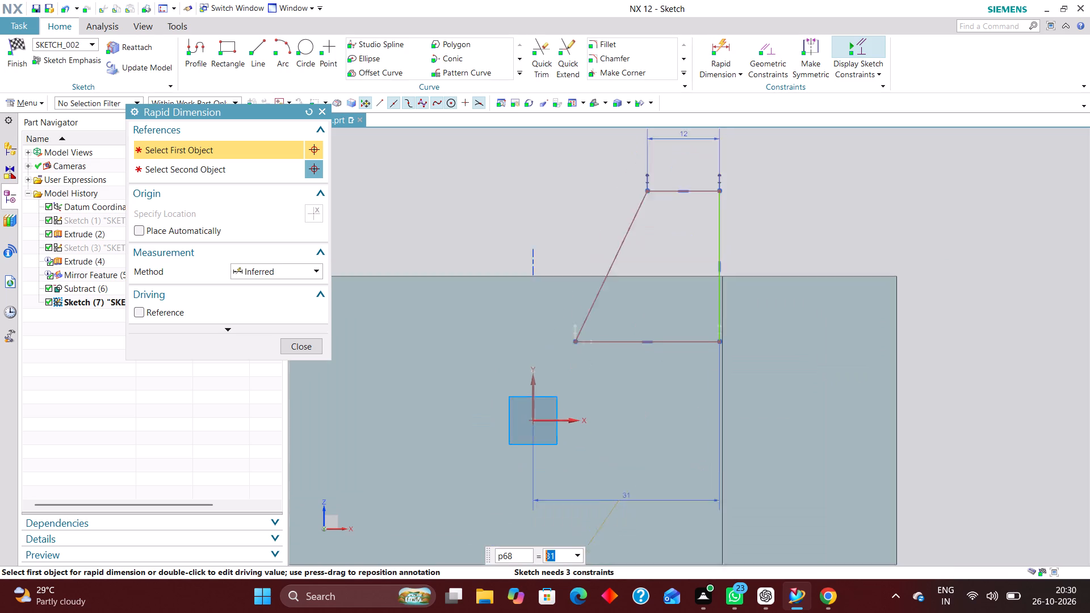
pyautogui.scroll(-1, 694, 335)
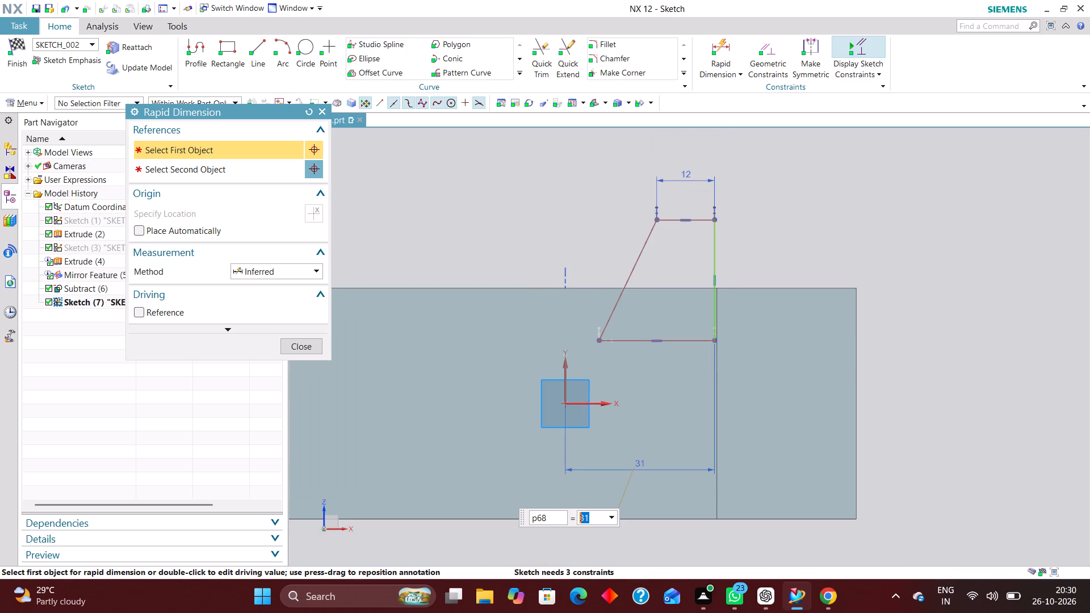
pyautogui.scroll(-1, 695, 384)
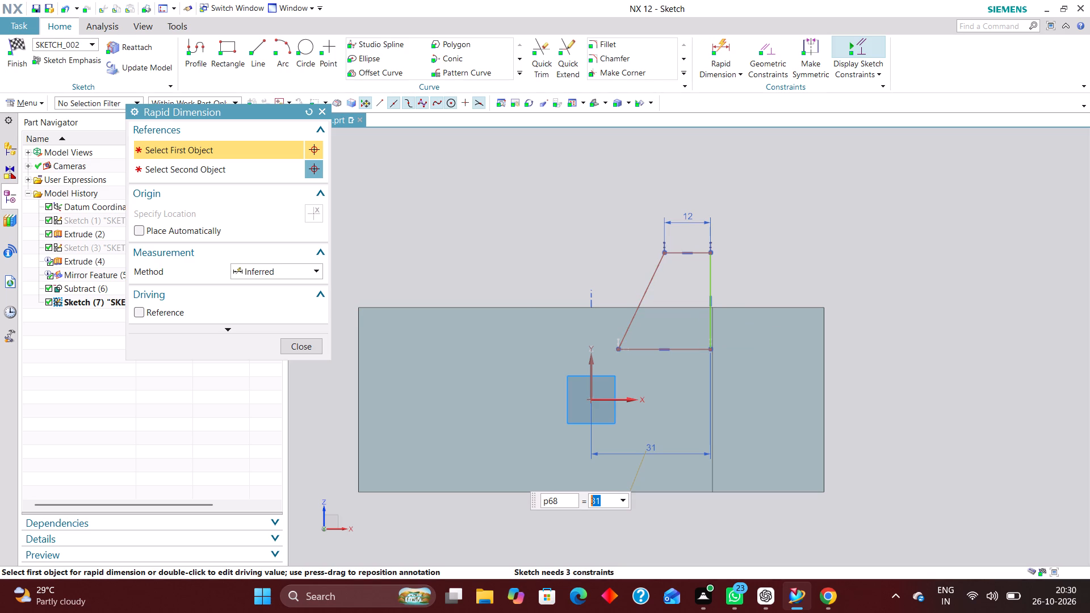
pyautogui.click(657, 494)
pyautogui.click(676, 350)
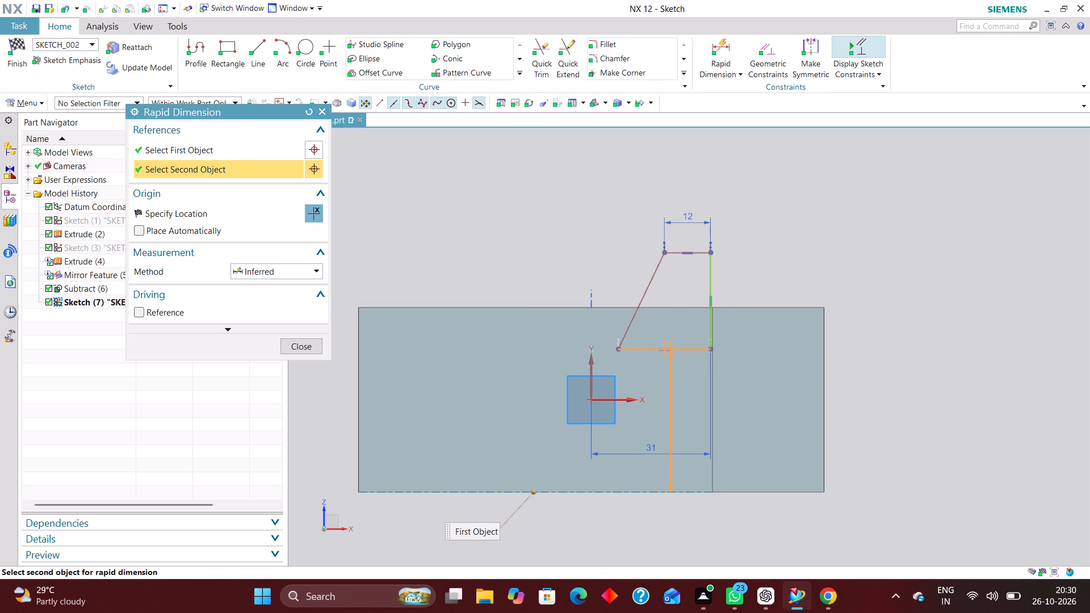
pyautogui.click(867, 418)
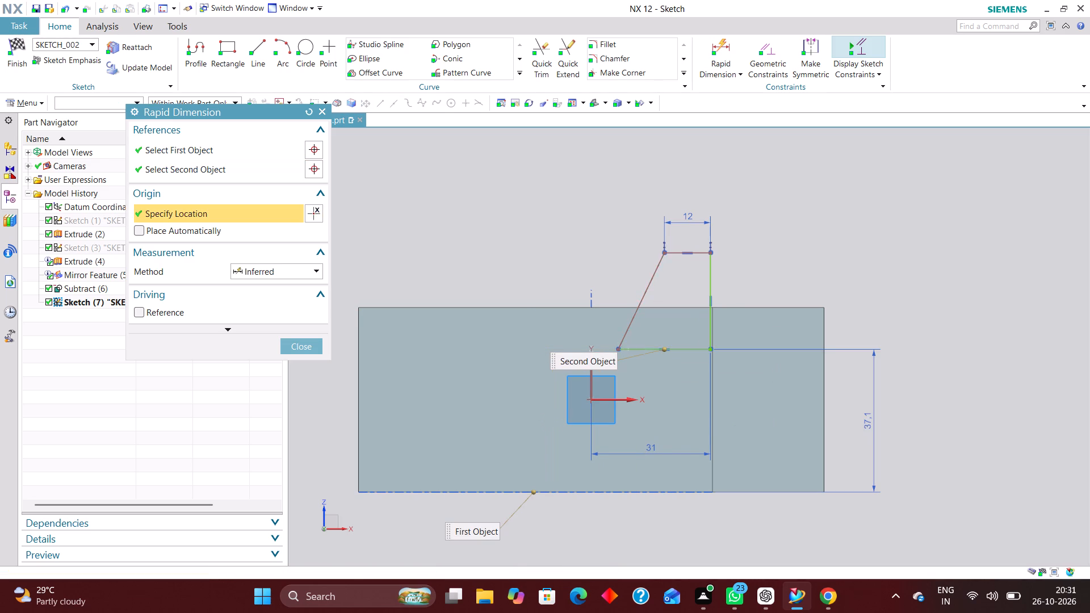
pyautogui.write('29')
pyautogui.press('Return')
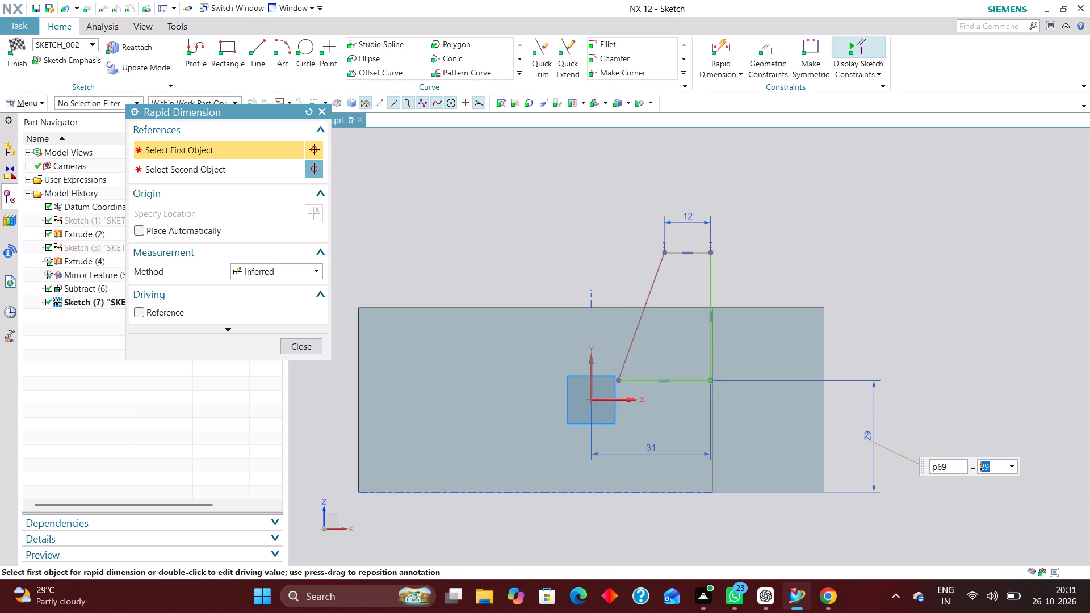
# Dimension the length of the profile's vertical side, trying 20 mm before setting 19 mm.
pyautogui.click(711, 288)
pyautogui.click(862, 308)
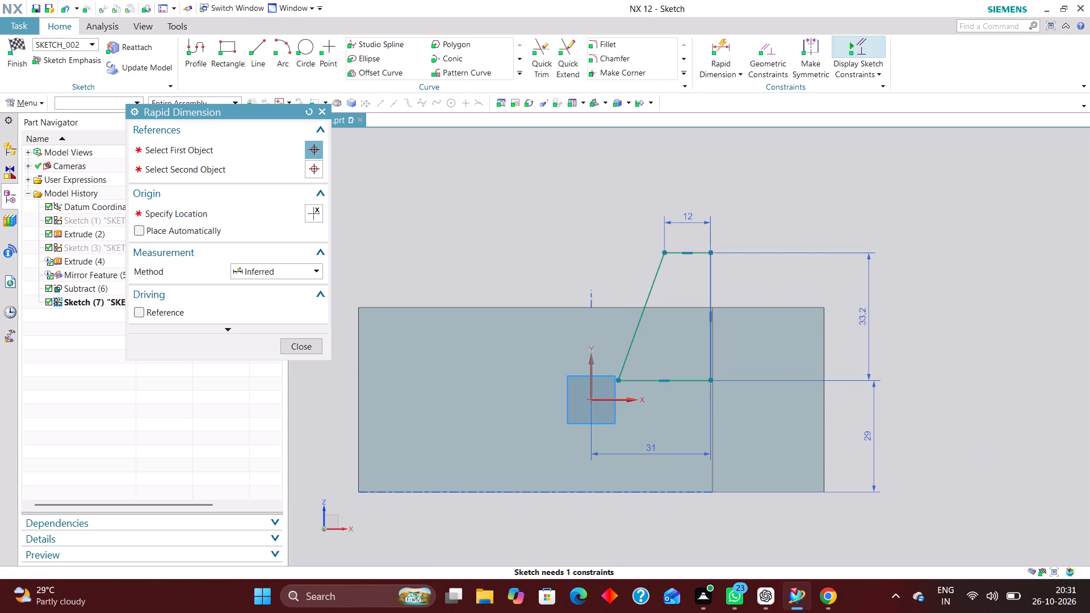
pyautogui.write('20')
pyautogui.press('Return')
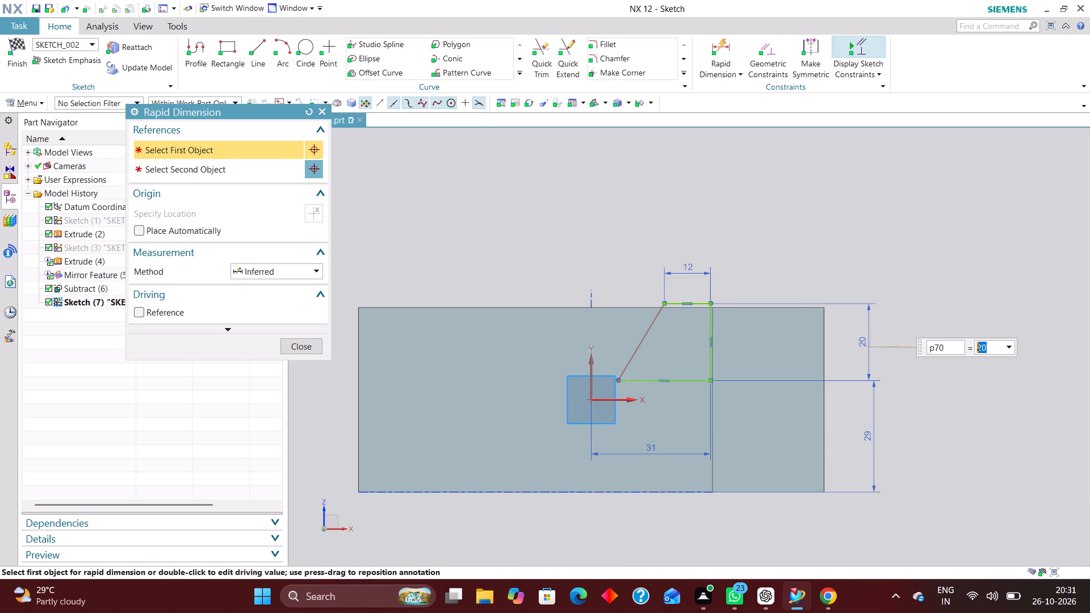
pyautogui.write('19')
pyautogui.press('Return')
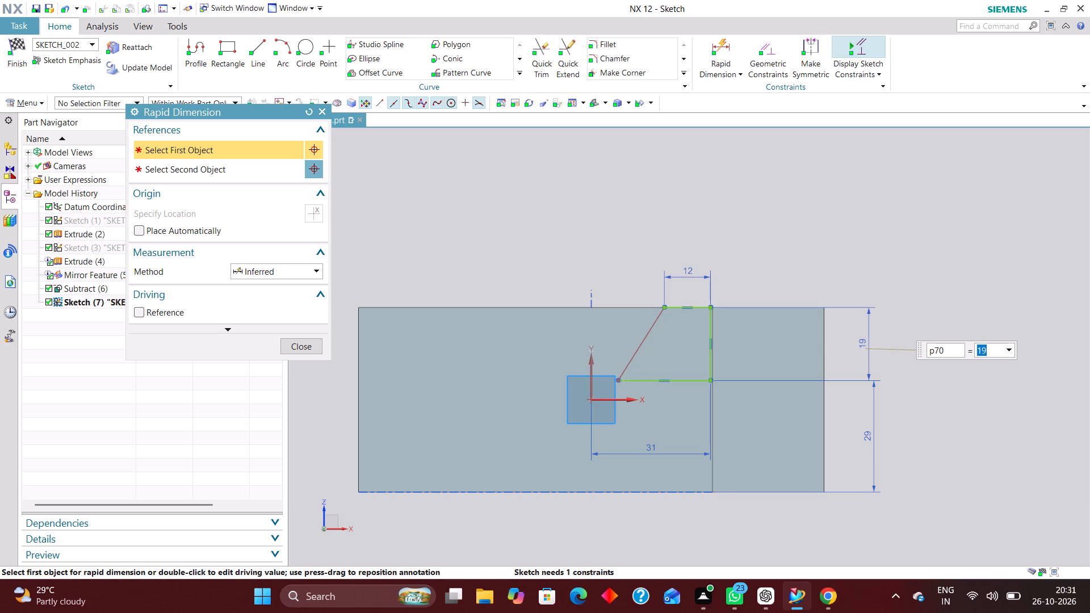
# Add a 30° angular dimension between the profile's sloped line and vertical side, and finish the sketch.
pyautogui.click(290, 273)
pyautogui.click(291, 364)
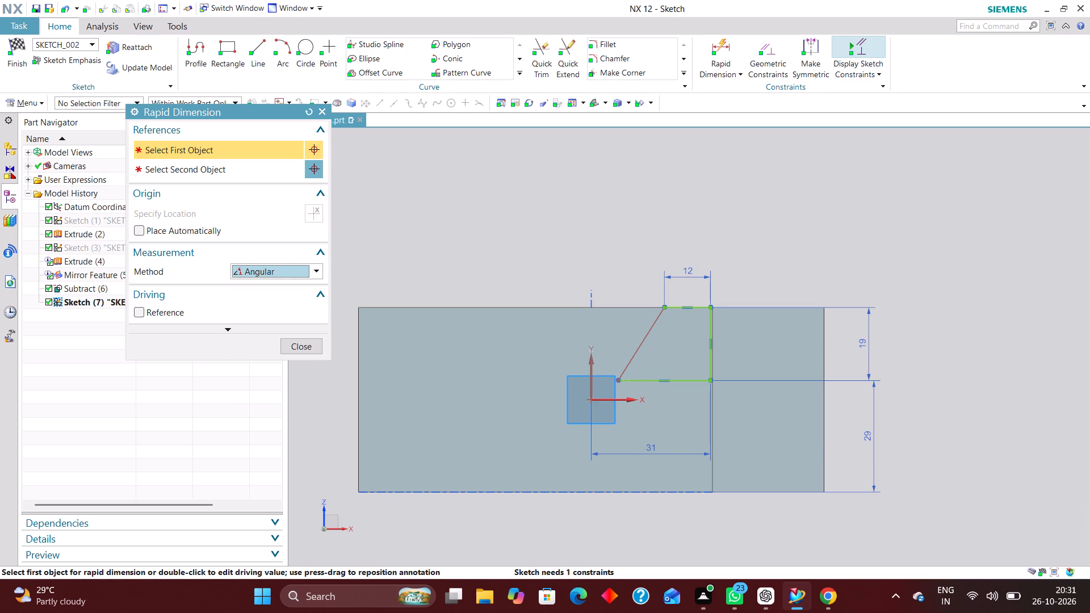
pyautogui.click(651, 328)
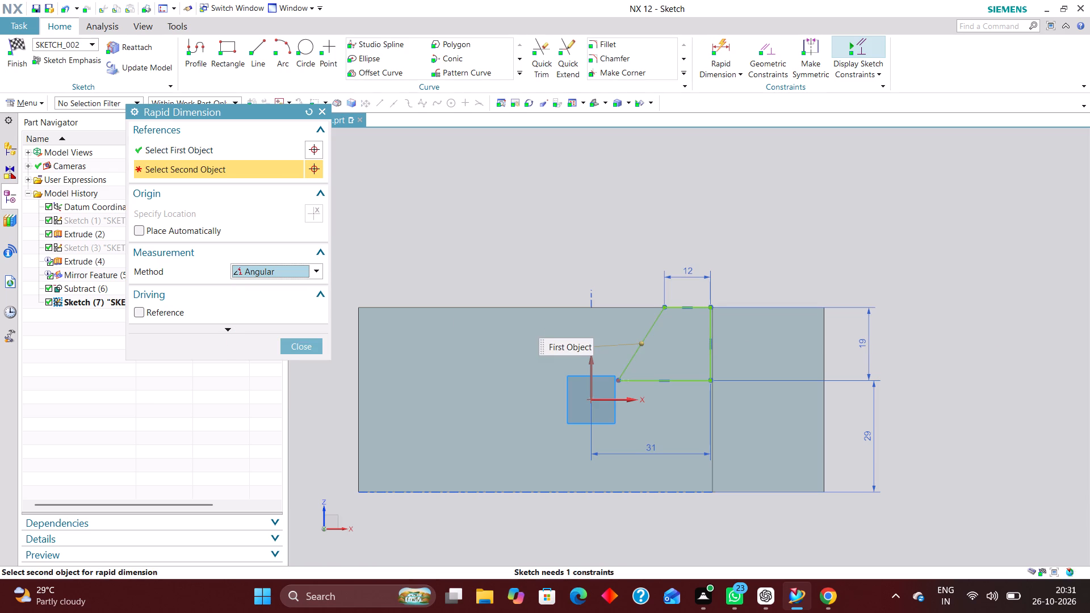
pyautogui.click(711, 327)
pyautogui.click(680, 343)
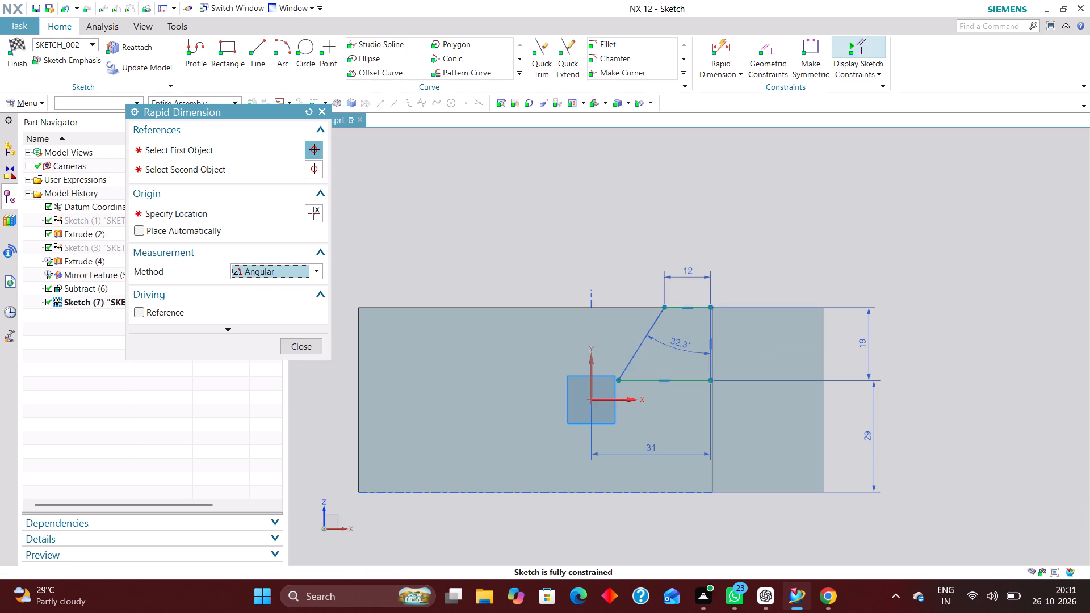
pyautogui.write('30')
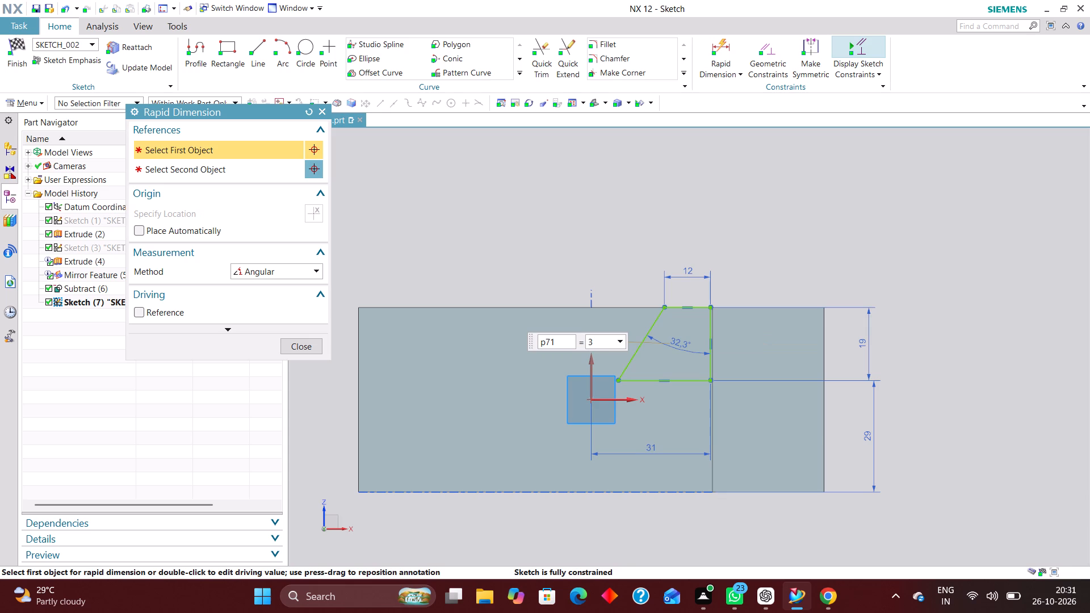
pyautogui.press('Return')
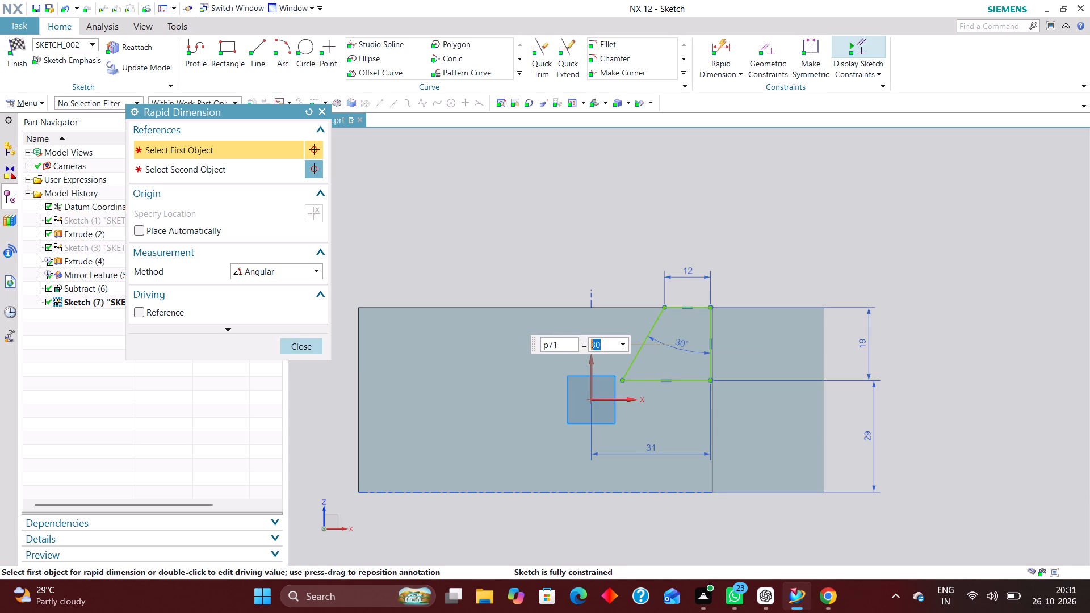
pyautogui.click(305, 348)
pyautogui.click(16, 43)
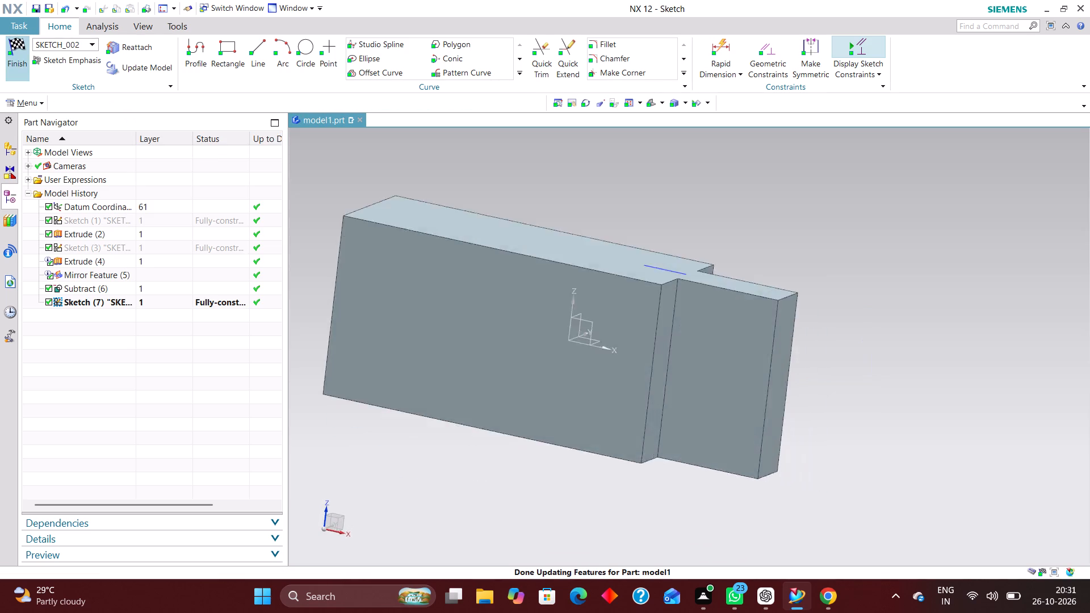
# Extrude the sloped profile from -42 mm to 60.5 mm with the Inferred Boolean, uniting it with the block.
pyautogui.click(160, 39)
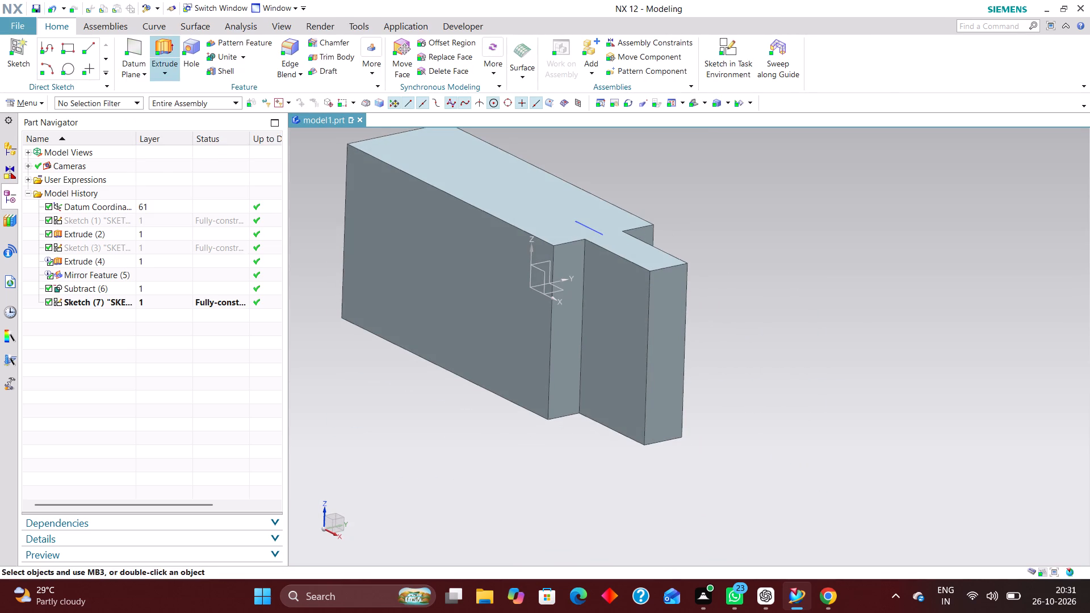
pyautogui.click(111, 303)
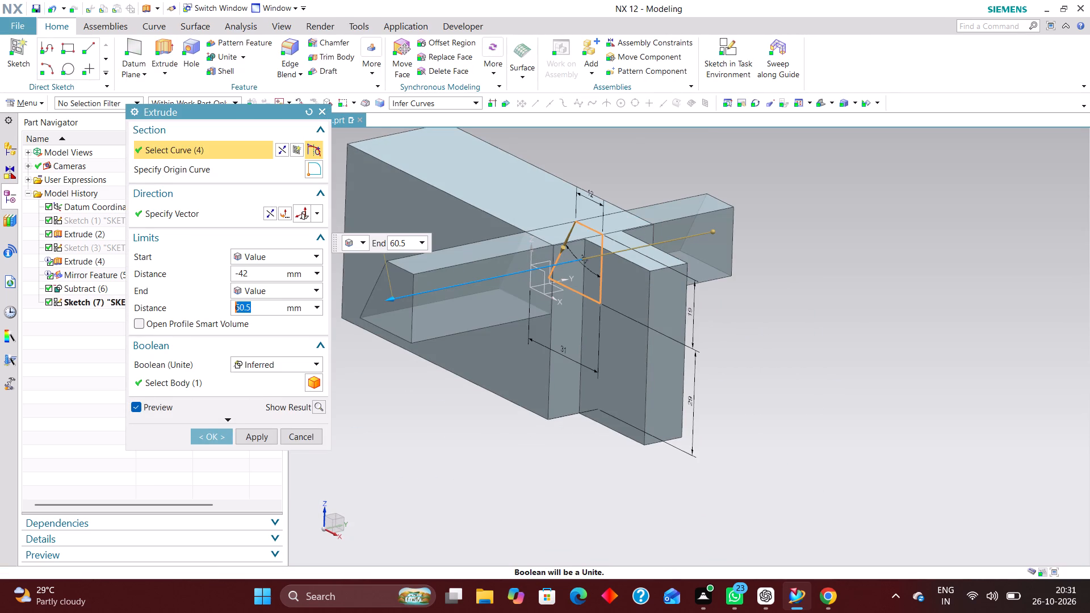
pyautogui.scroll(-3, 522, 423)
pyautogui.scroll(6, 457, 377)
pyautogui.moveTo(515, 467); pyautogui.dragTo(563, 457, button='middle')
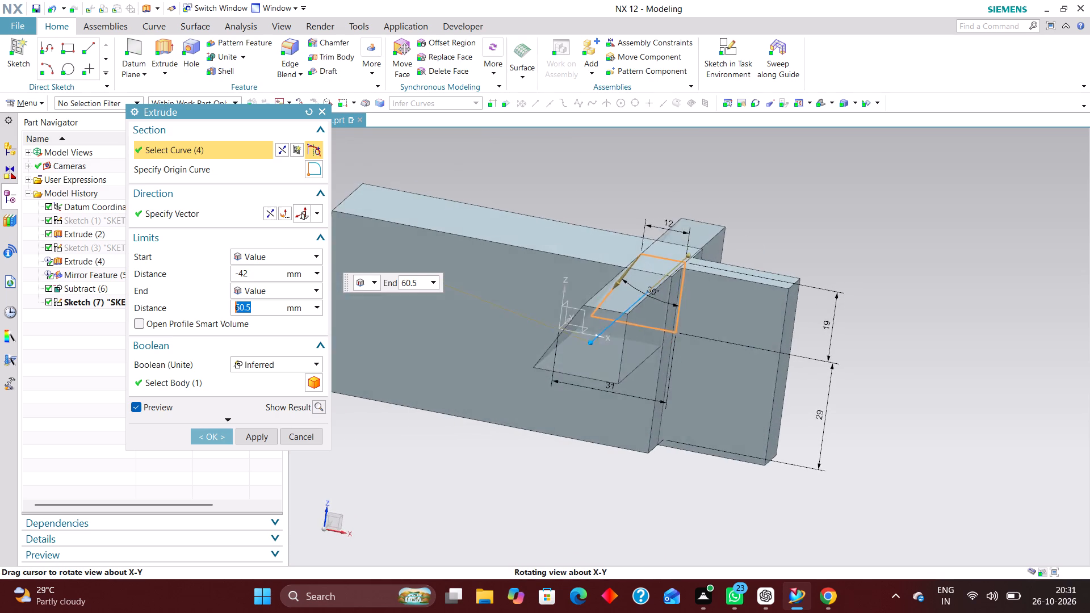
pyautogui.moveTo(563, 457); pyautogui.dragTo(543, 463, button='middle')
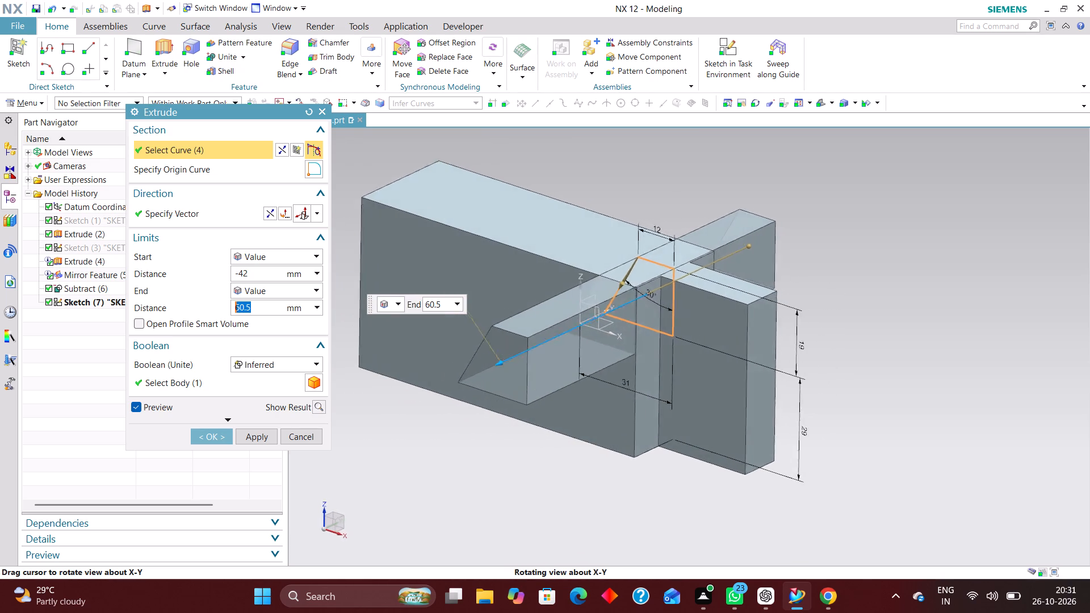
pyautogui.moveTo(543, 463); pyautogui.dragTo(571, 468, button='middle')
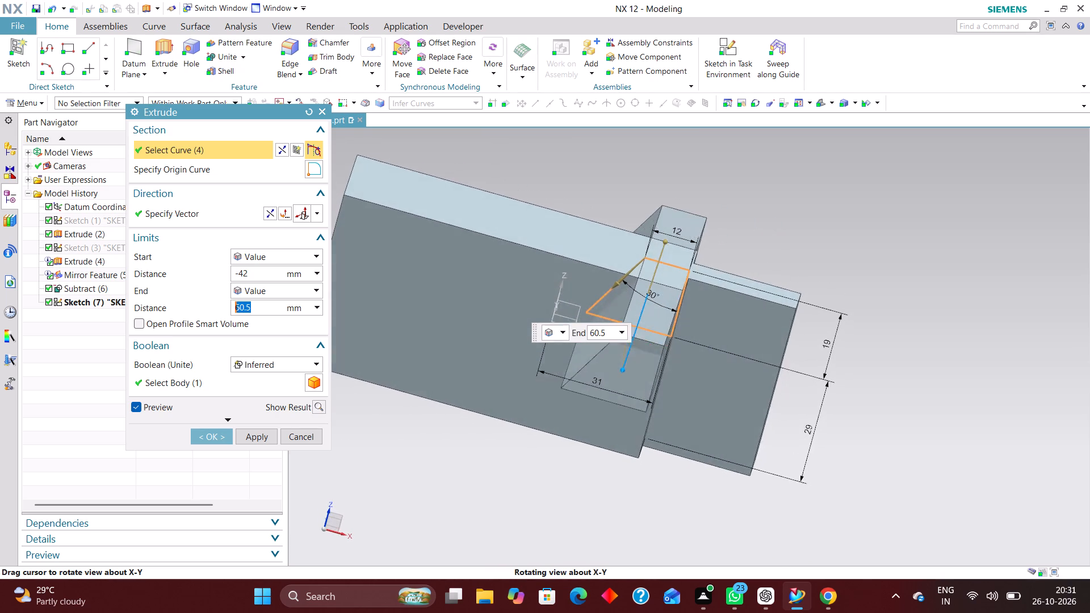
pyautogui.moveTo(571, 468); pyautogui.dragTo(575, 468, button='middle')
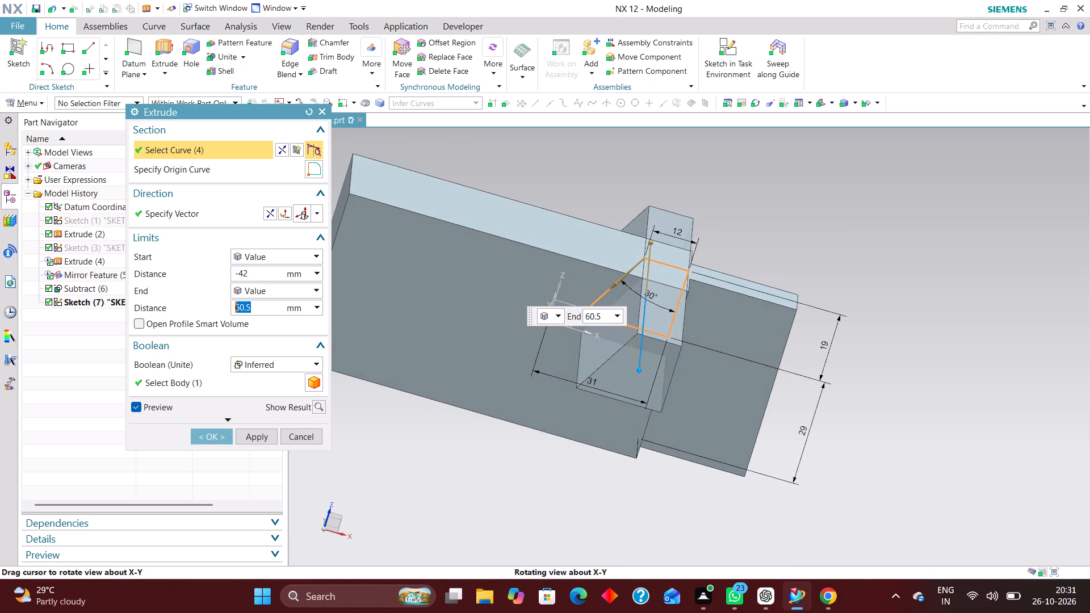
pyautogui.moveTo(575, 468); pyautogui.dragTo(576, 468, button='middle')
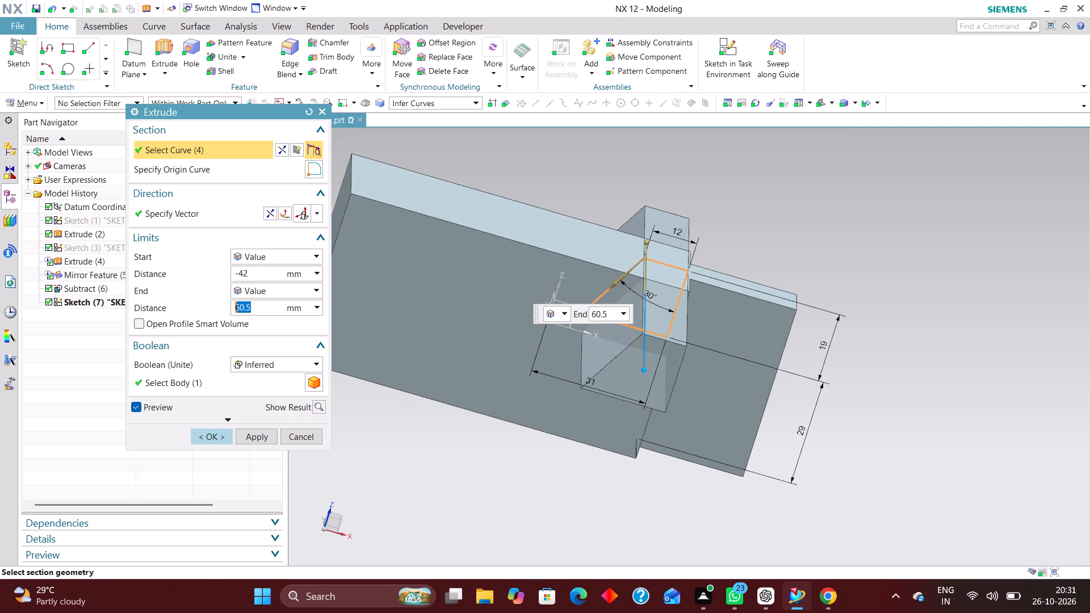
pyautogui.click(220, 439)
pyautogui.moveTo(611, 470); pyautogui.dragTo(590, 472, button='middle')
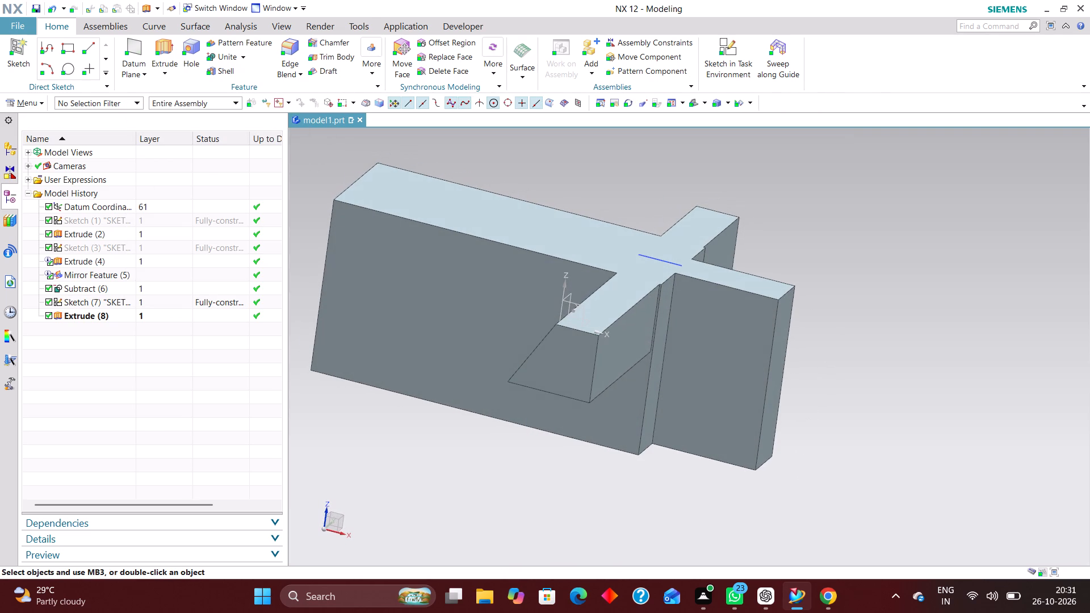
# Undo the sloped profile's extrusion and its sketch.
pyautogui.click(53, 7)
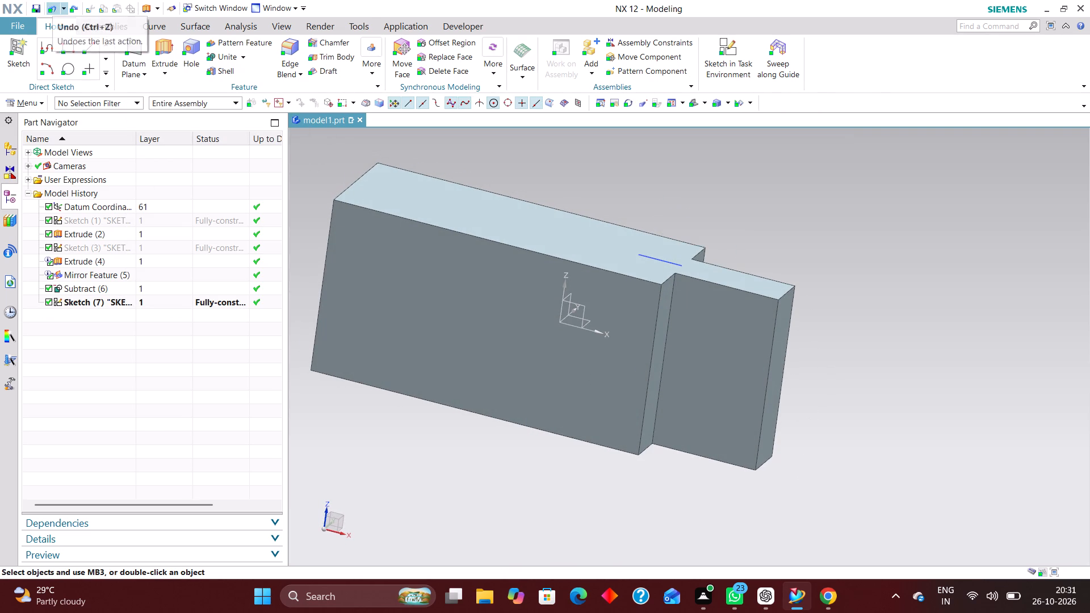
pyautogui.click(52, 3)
# Create a new task-environment sketch on the datum coordinate system's XZ plane.
pyautogui.click(733, 45)
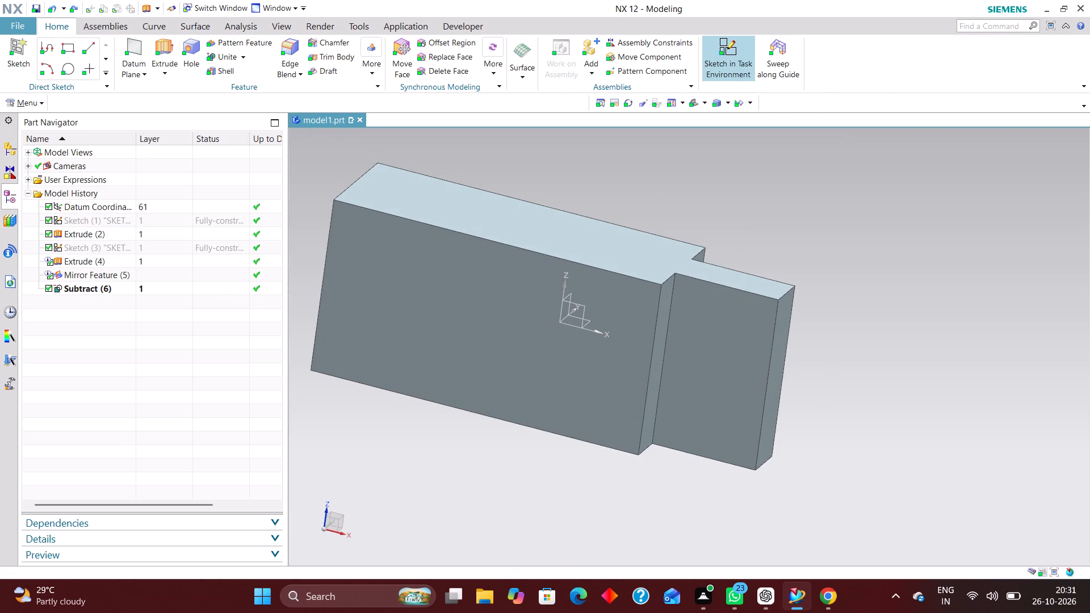
pyautogui.click(584, 305)
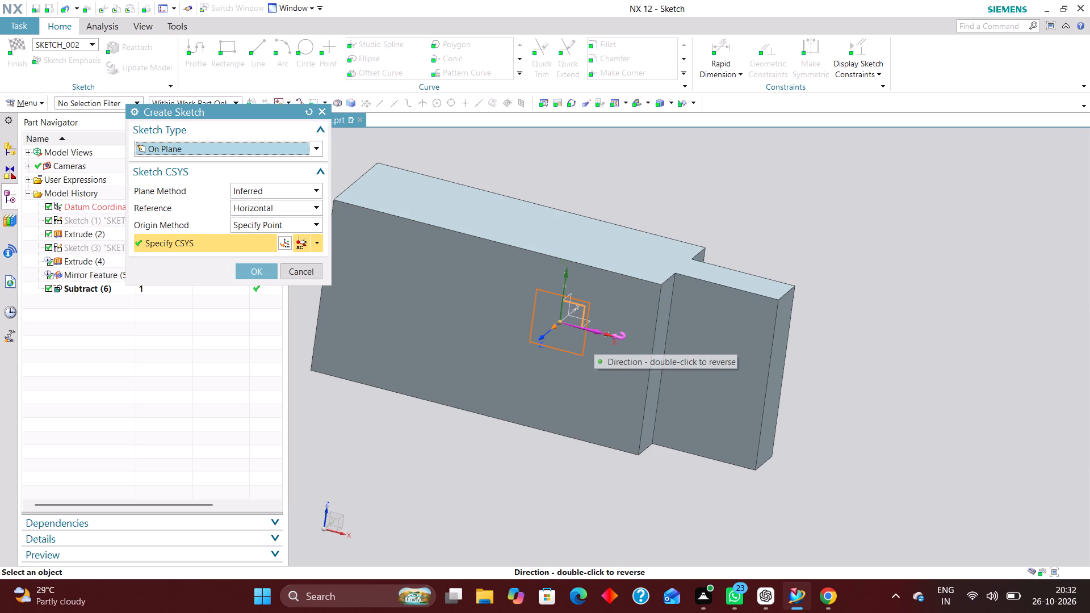
pyautogui.click(246, 272)
# Sketch a sloped line about 19 mm long, a horizontal top line, a vertical line about 21 mm and a lower horizontal line about 36 mm.
pyautogui.scroll(-1, 602, 404)
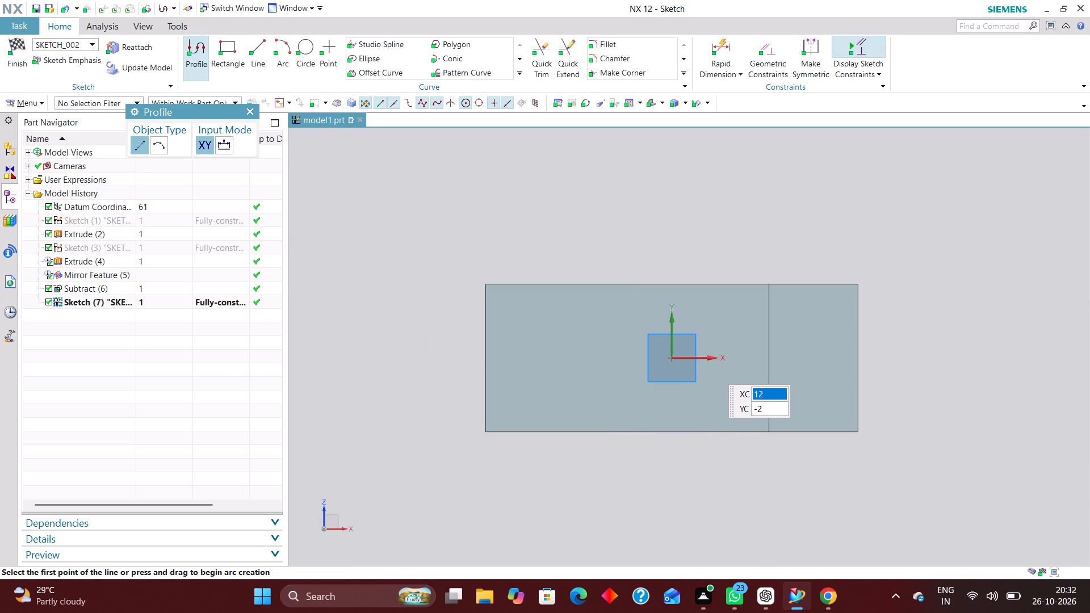
pyautogui.scroll(1, 708, 366)
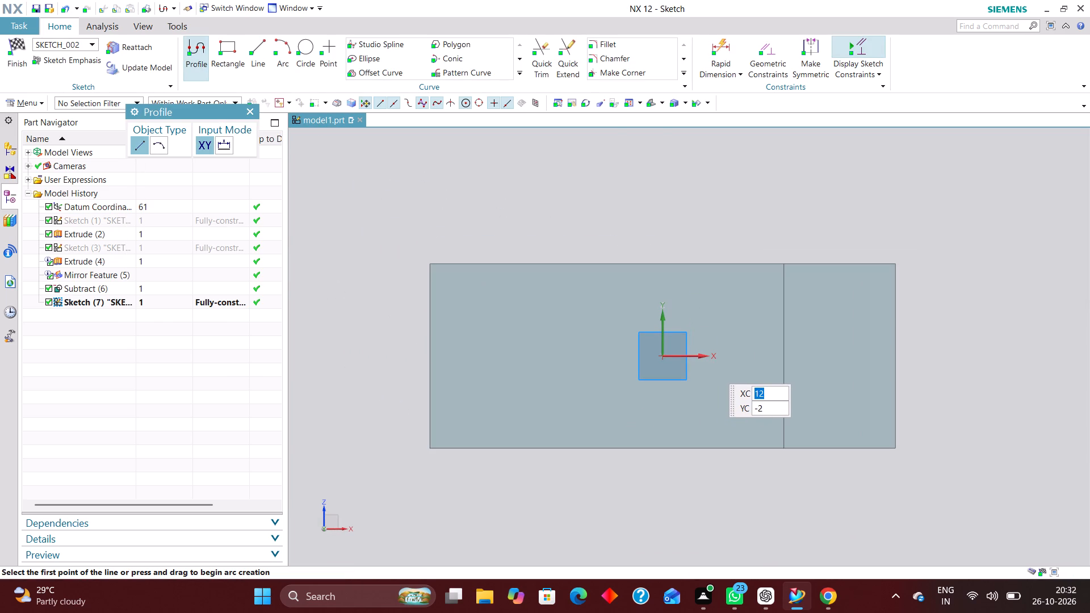
pyautogui.click(259, 51)
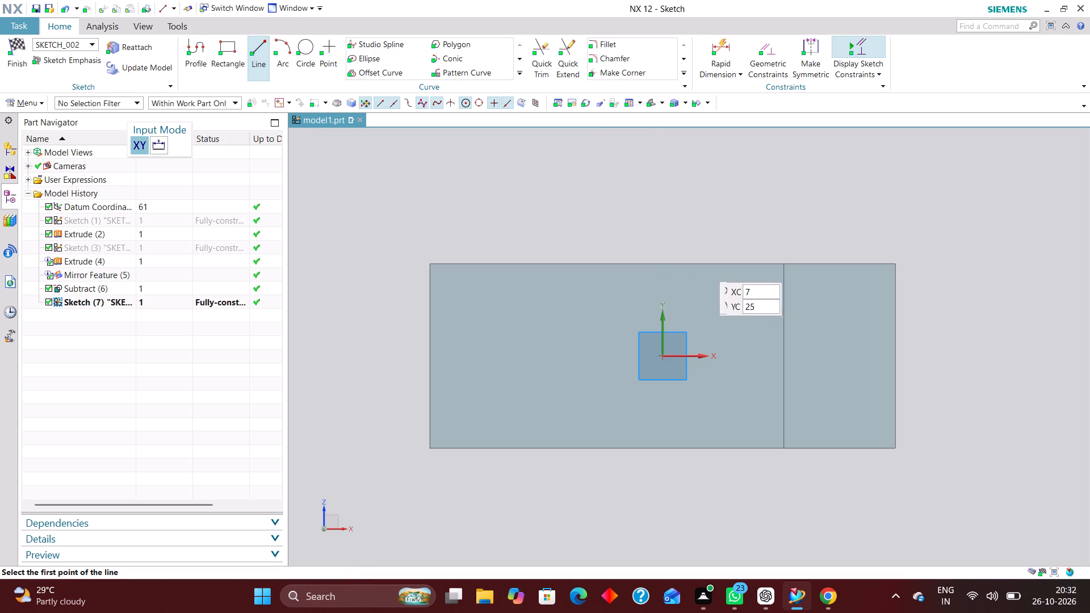
pyautogui.click(706, 216)
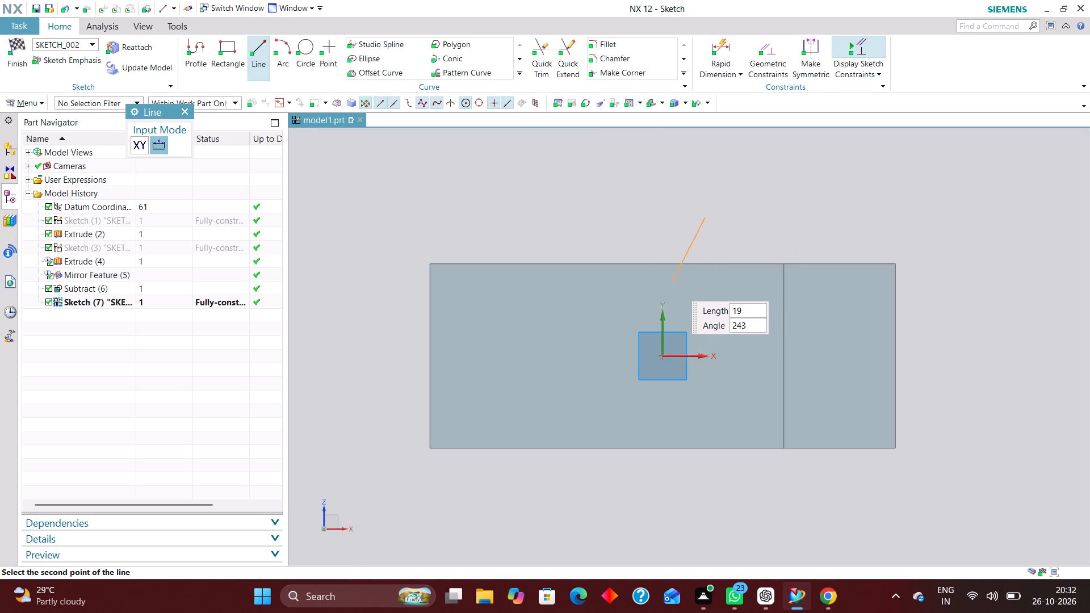
pyautogui.click(673, 282)
pyautogui.click(706, 220)
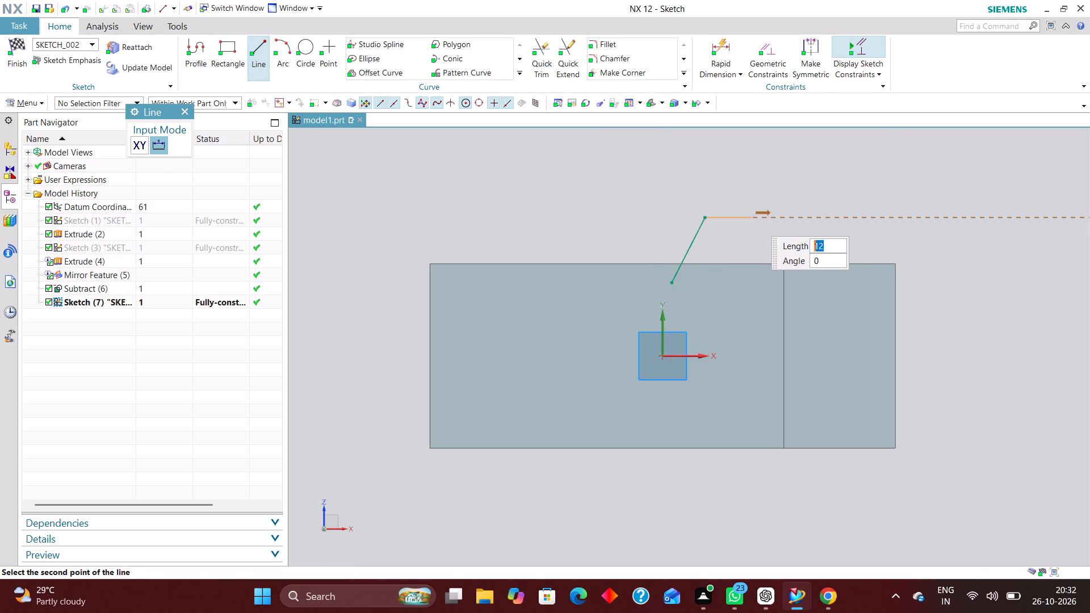
pyautogui.click(775, 216)
pyautogui.click(772, 217)
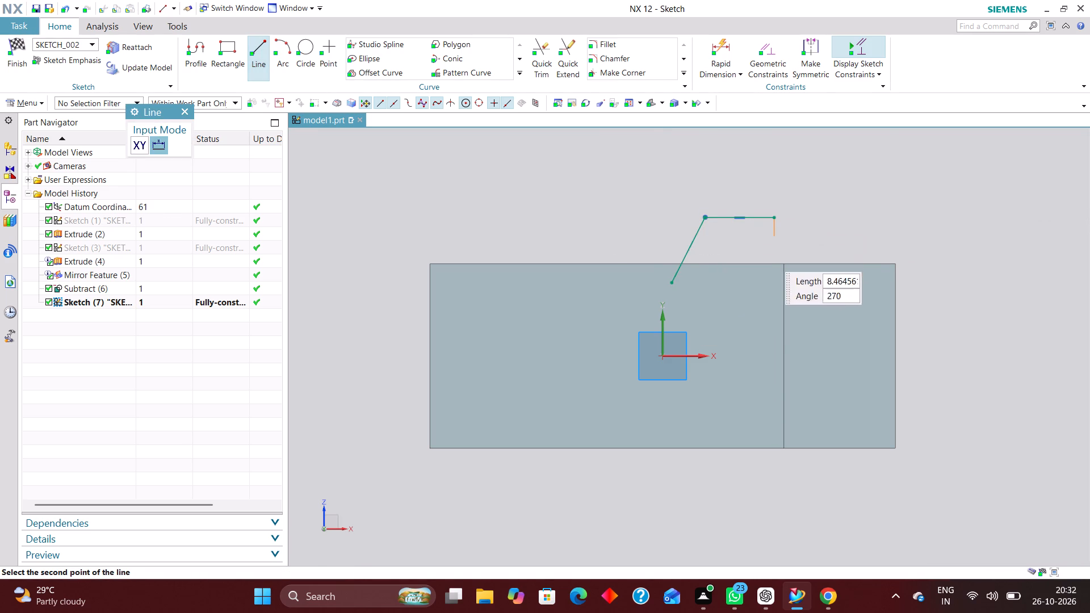
pyautogui.click(774, 300)
pyautogui.click(776, 301)
pyautogui.click(636, 301)
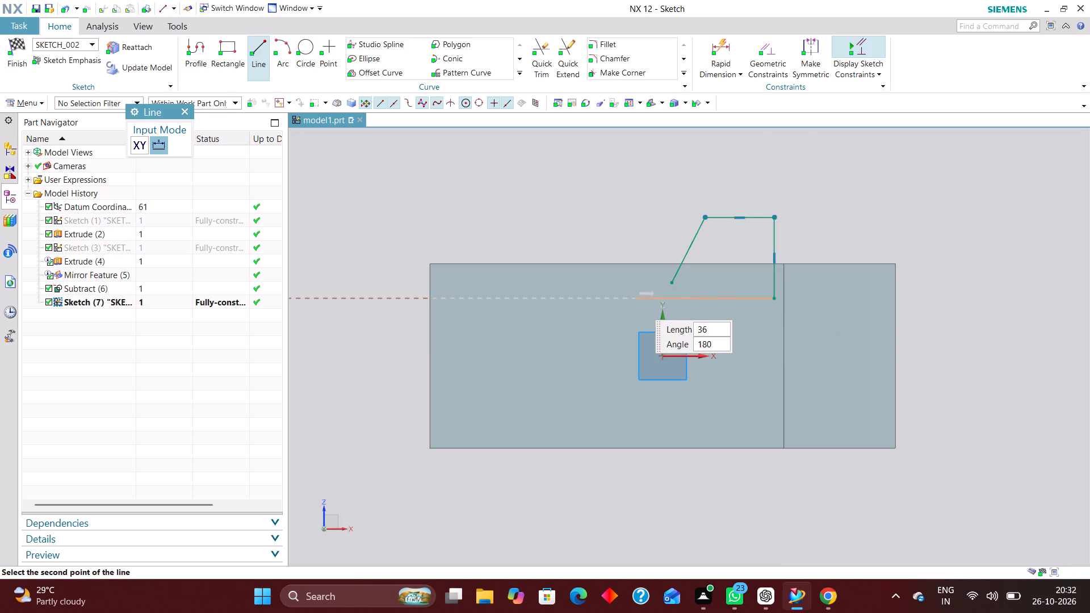
# Close the profile by extending the sloped line to the lower horizontal line and trimming that line's overhang.
pyautogui.click(561, 58)
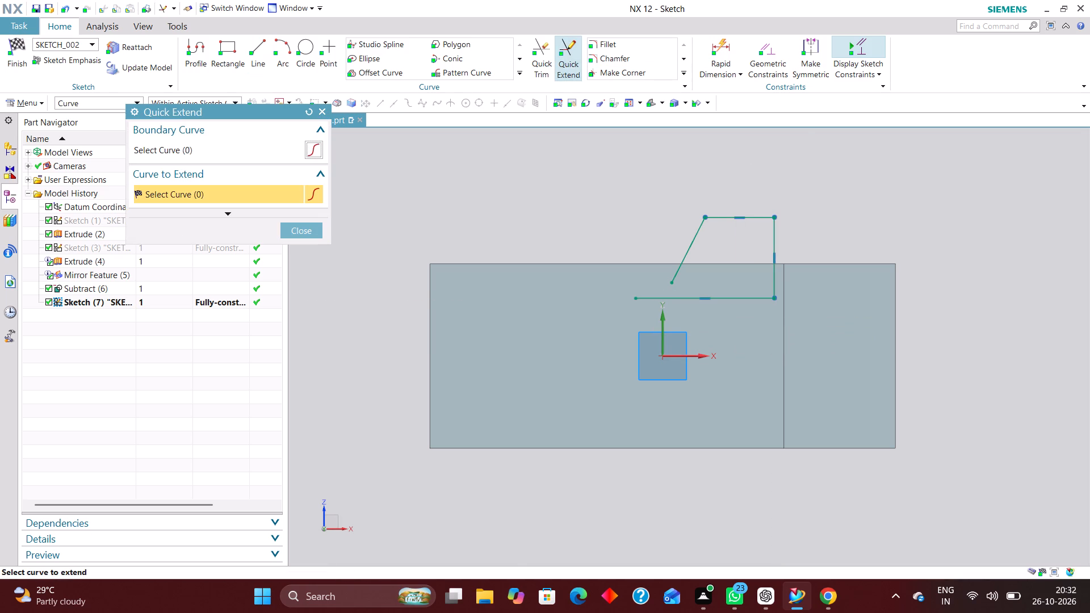
pyautogui.click(672, 267)
pyautogui.click(676, 272)
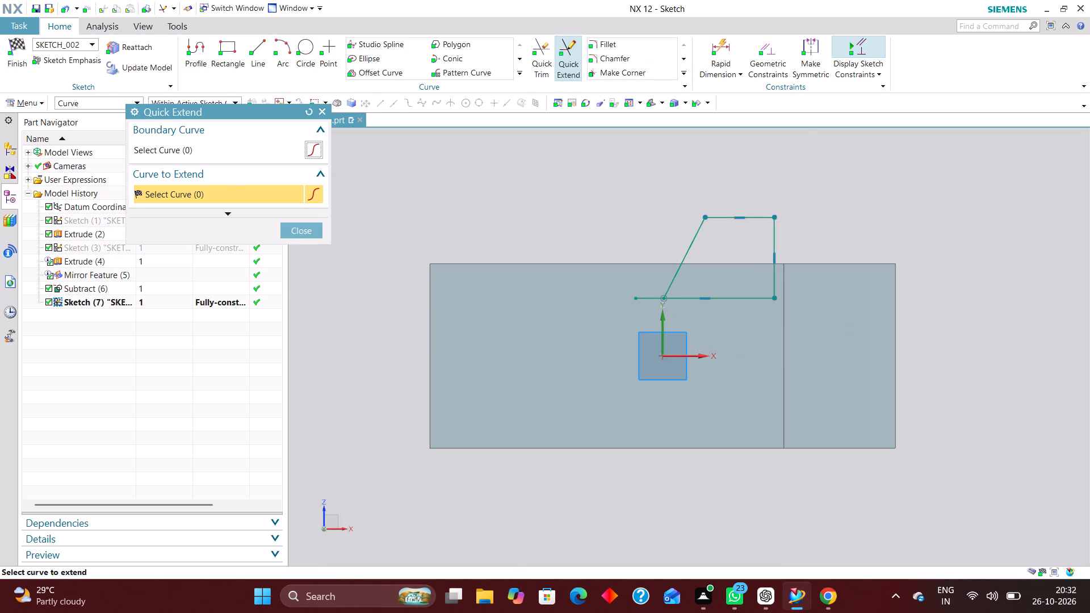
pyautogui.click(313, 234)
pyautogui.click(543, 53)
pyautogui.click(655, 297)
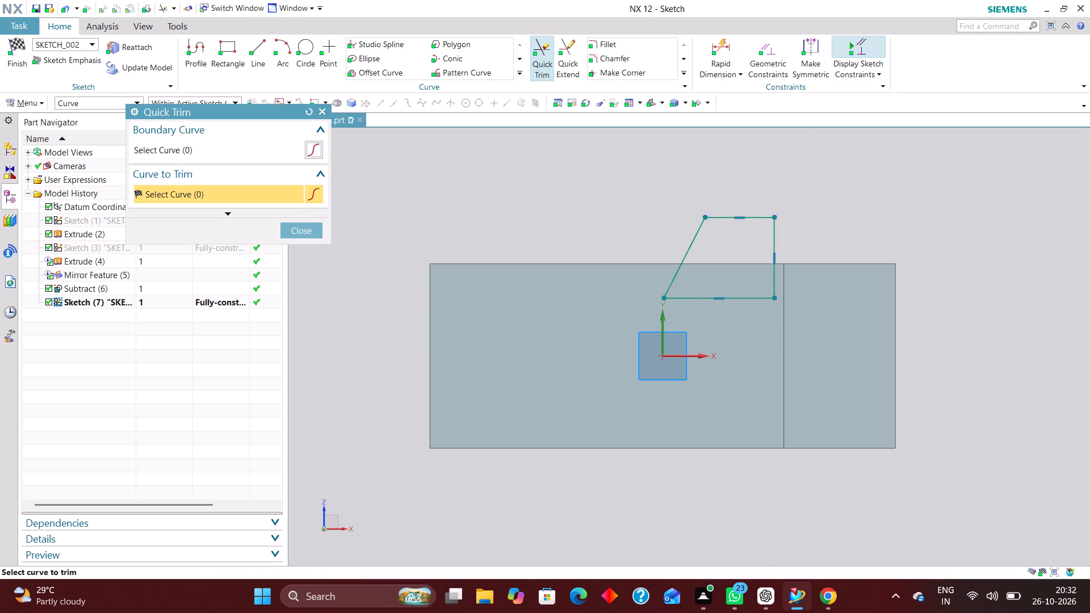
pyautogui.click(311, 235)
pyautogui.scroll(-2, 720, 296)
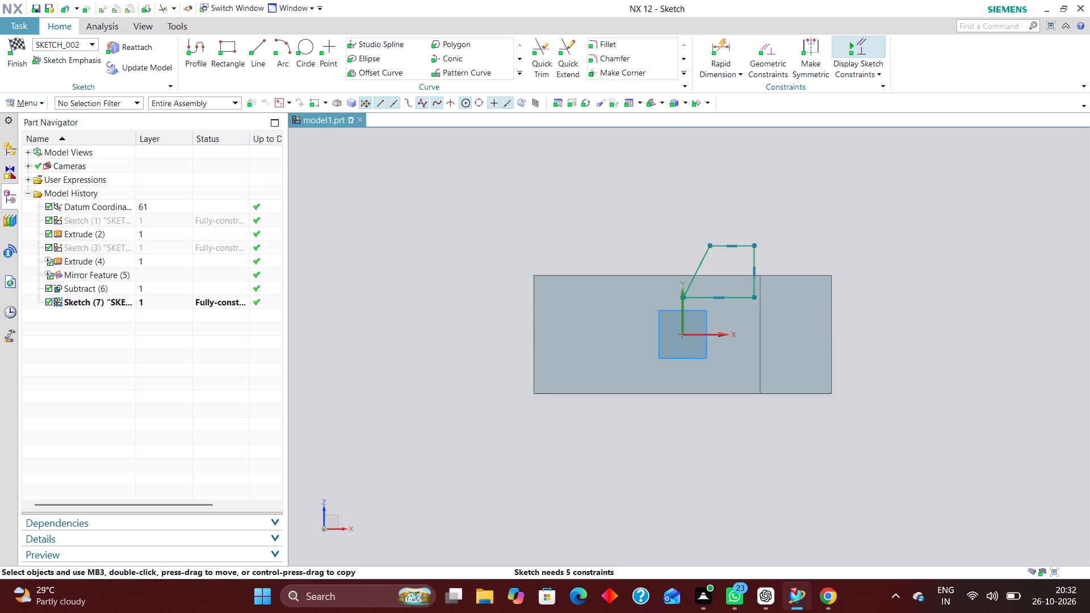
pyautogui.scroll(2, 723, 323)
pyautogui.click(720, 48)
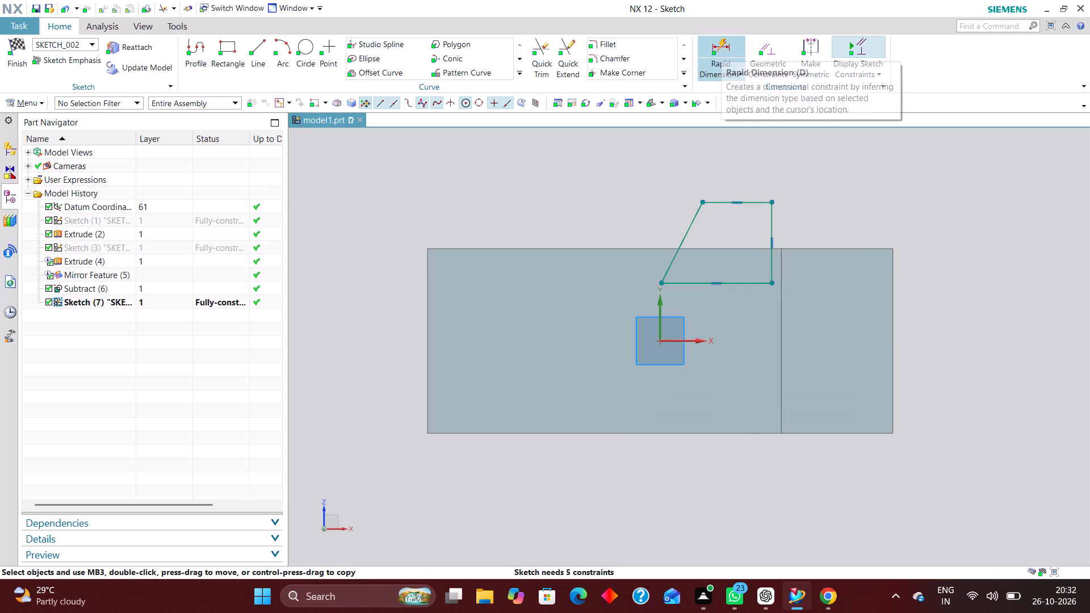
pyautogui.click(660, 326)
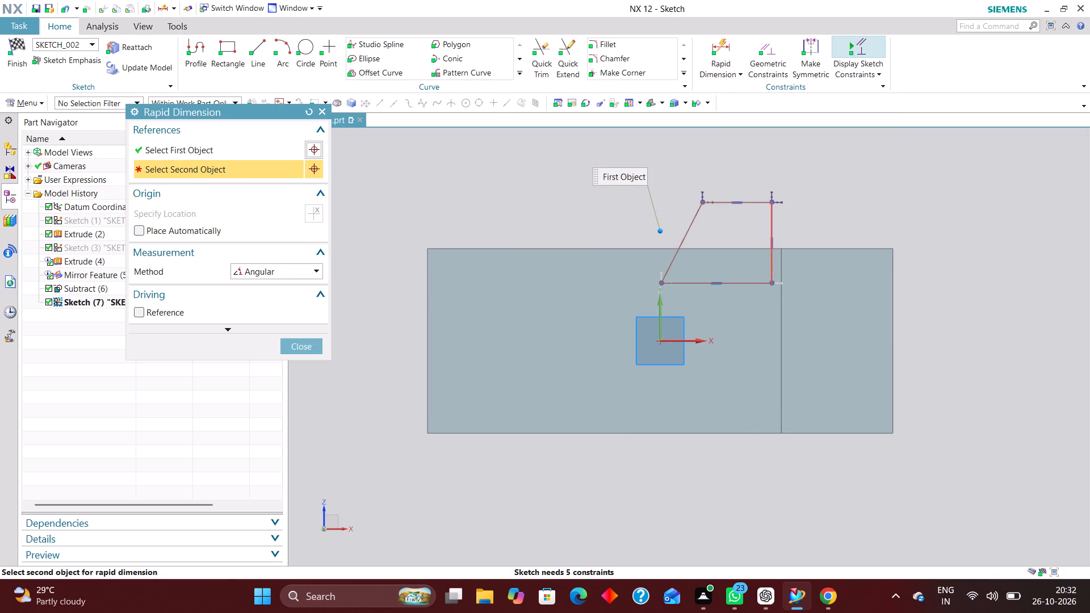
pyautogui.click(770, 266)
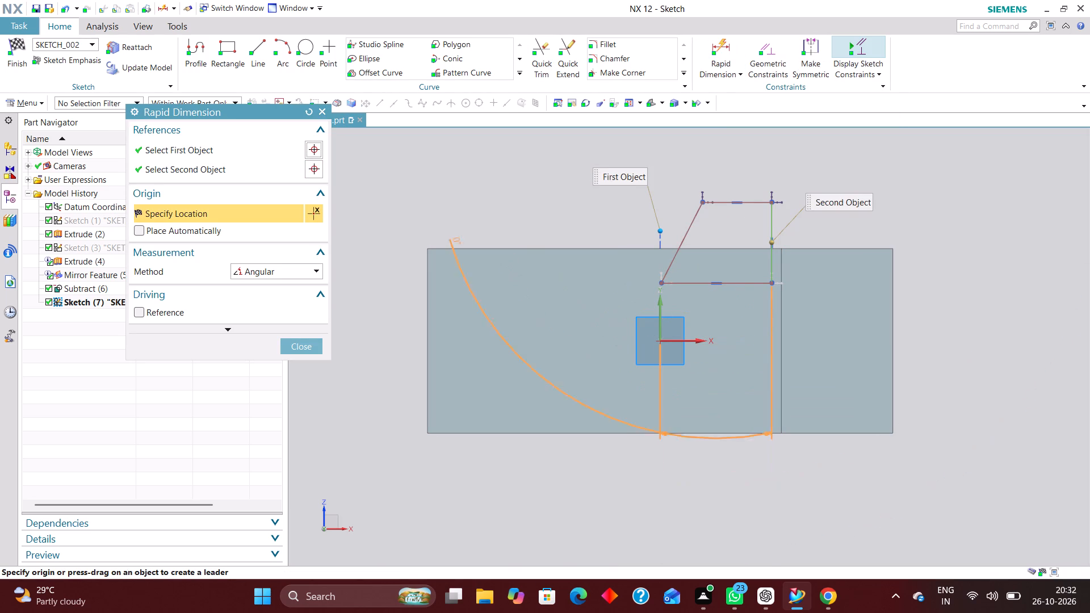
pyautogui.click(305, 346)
# Dimension the angle between the profile's sloped line and vertical side as 30° using Rapid Dimension.
pyautogui.click(728, 50)
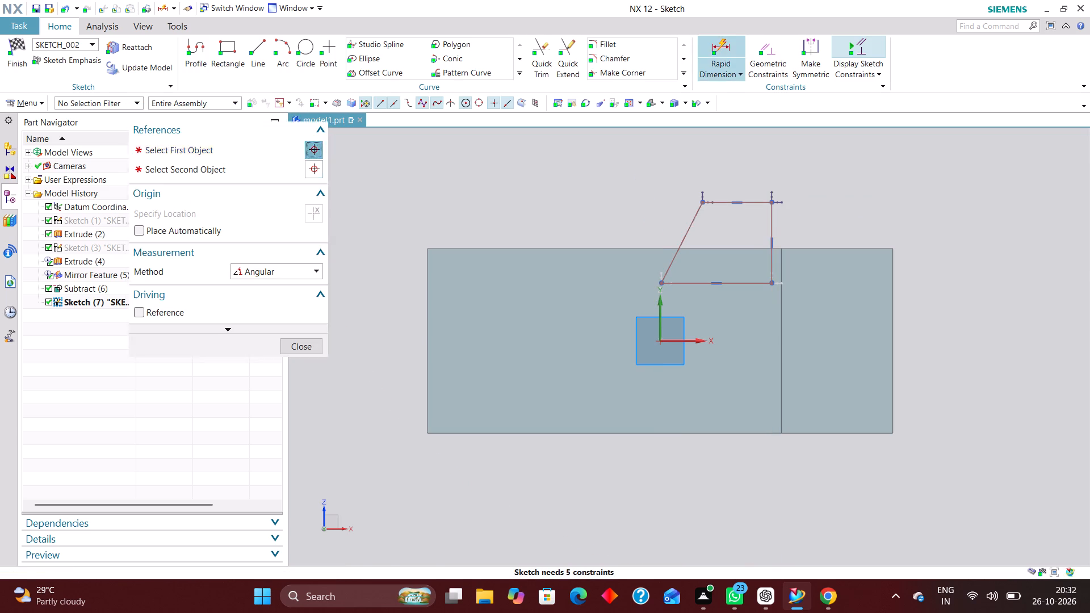
pyautogui.click(691, 229)
pyautogui.click(773, 226)
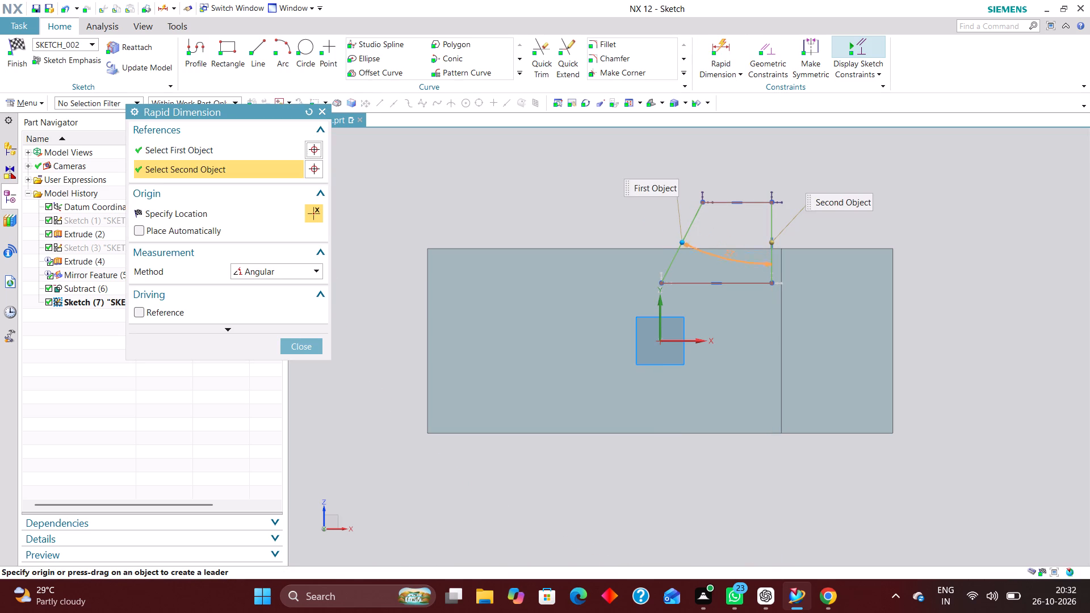
pyautogui.click(736, 233)
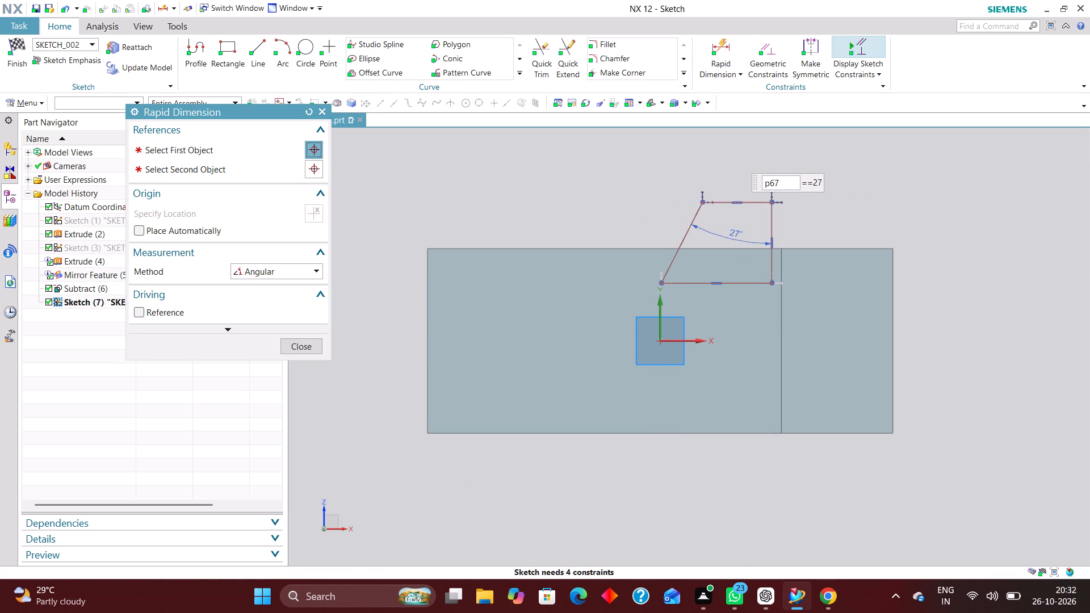
pyautogui.write('30')
pyautogui.press('Return')
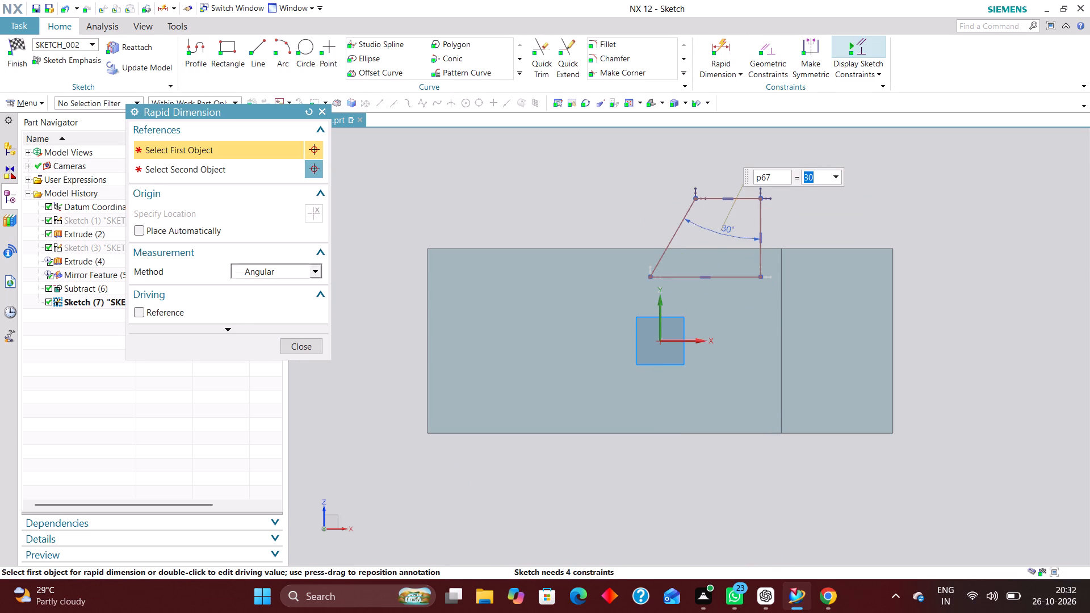
# Dimension the profile's top horizontal line as 12 mm using the Inferred measurement method.
pyautogui.click(304, 270)
pyautogui.click(273, 281)
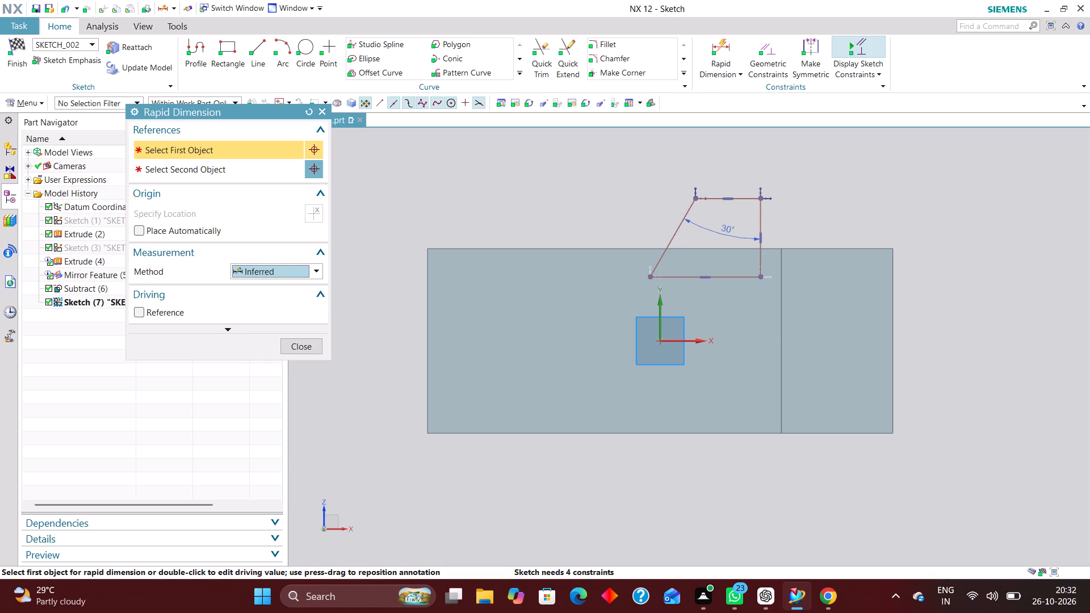
pyautogui.scroll(-1, 696, 431)
pyautogui.scroll(2, 746, 280)
pyautogui.click(728, 230)
pyautogui.click(714, 183)
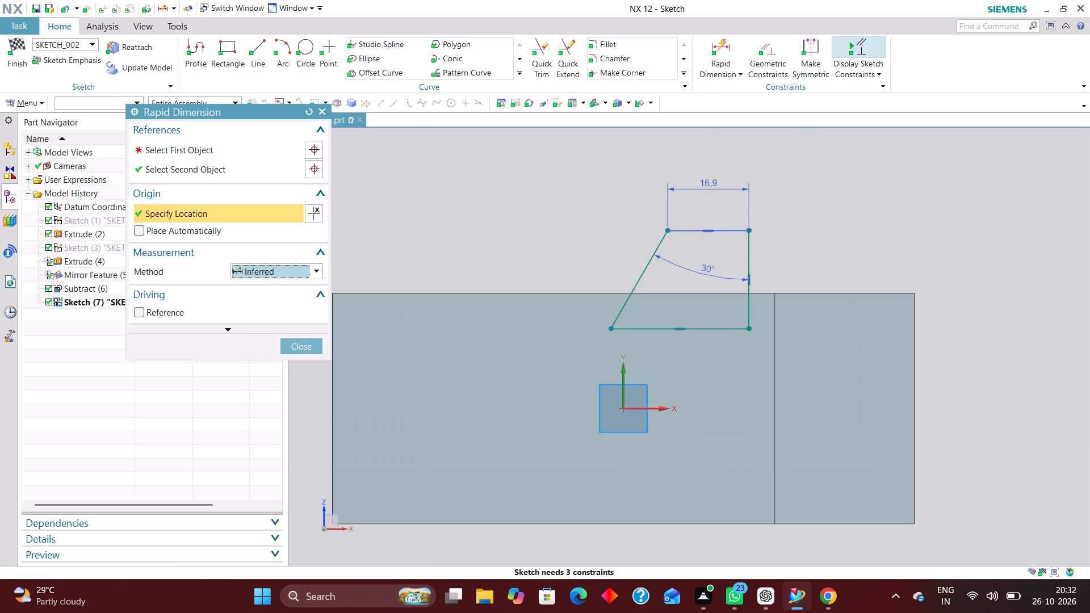
pyautogui.write('12')
pyautogui.press('Return')
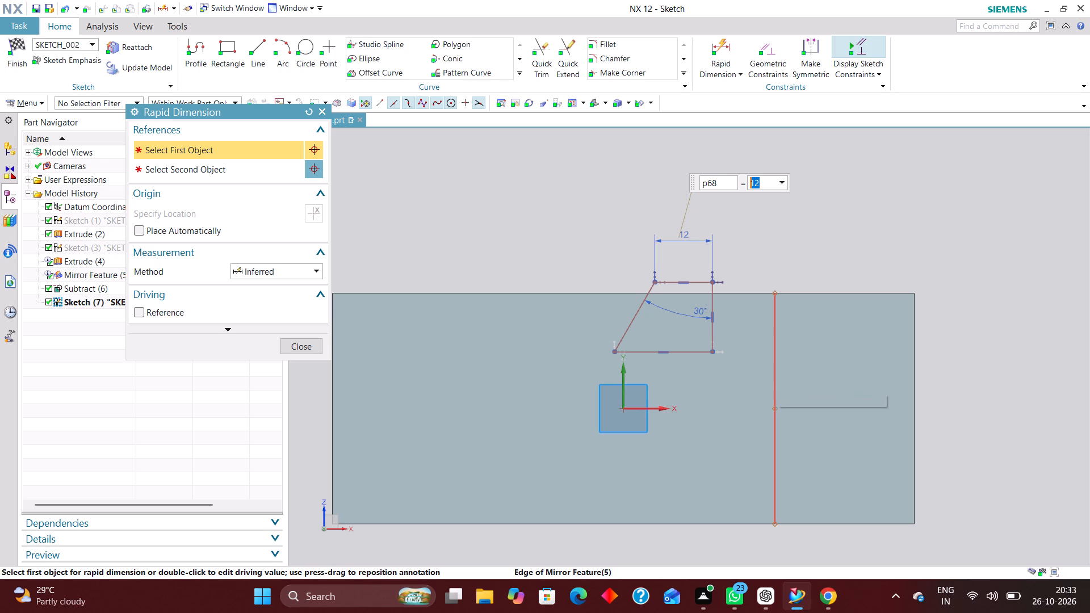
# Dimension the profile's lower horizontal line 29 mm above the block's bottom edge and close Rapid Dimension.
pyautogui.click(681, 522)
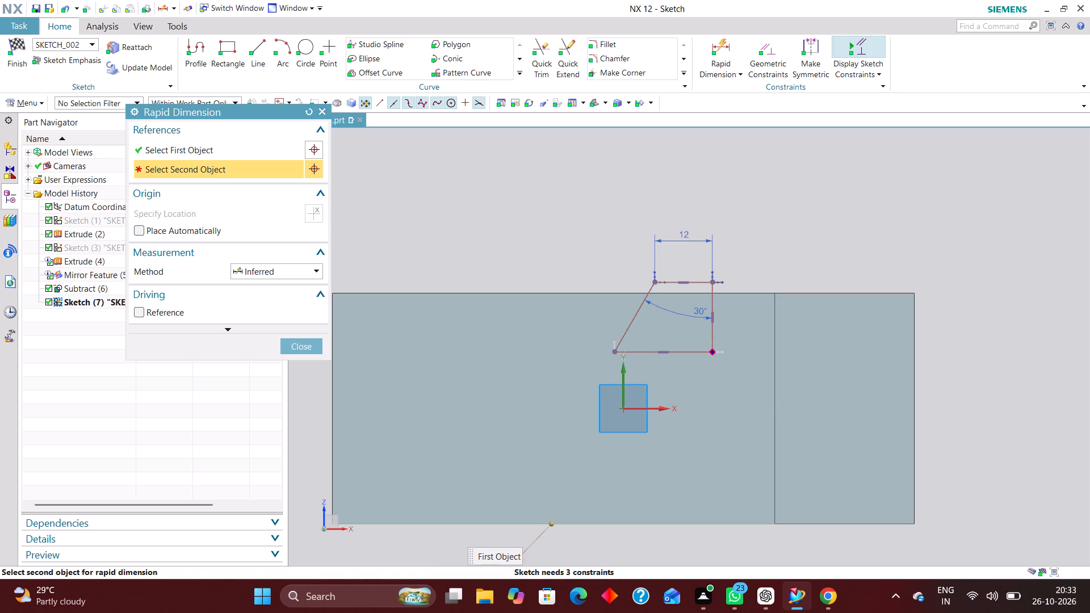
pyautogui.click(686, 351)
pyautogui.click(499, 430)
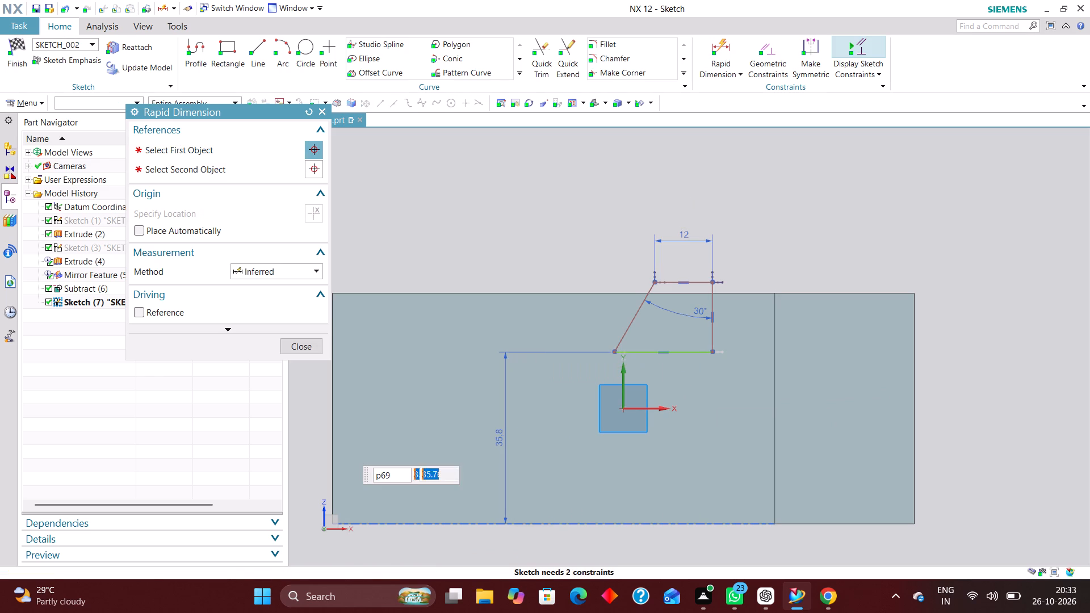
pyautogui.write('29')
pyautogui.press('Return')
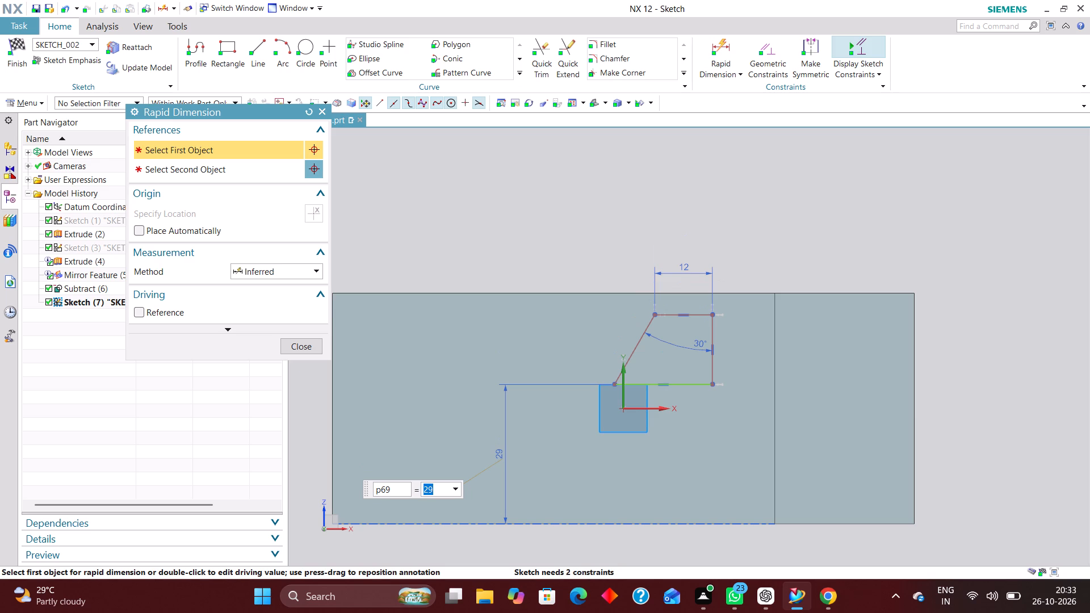
pyautogui.click(301, 346)
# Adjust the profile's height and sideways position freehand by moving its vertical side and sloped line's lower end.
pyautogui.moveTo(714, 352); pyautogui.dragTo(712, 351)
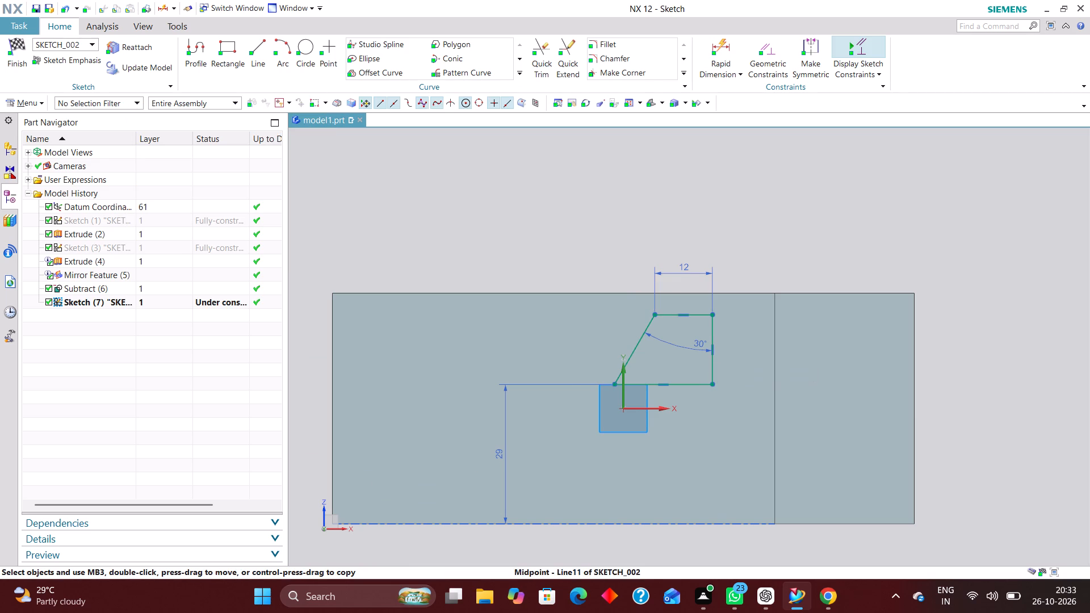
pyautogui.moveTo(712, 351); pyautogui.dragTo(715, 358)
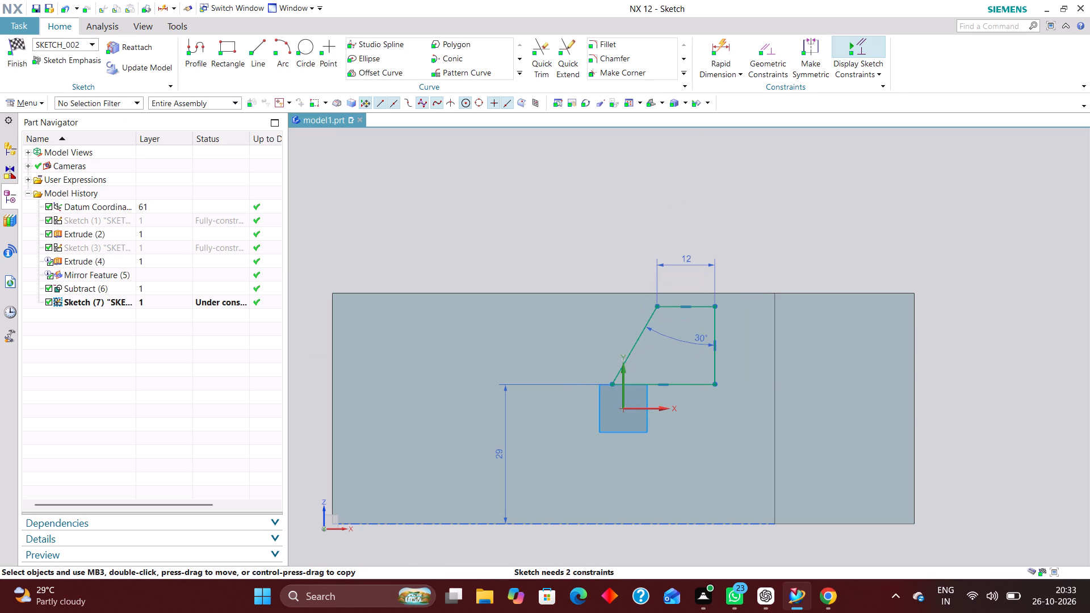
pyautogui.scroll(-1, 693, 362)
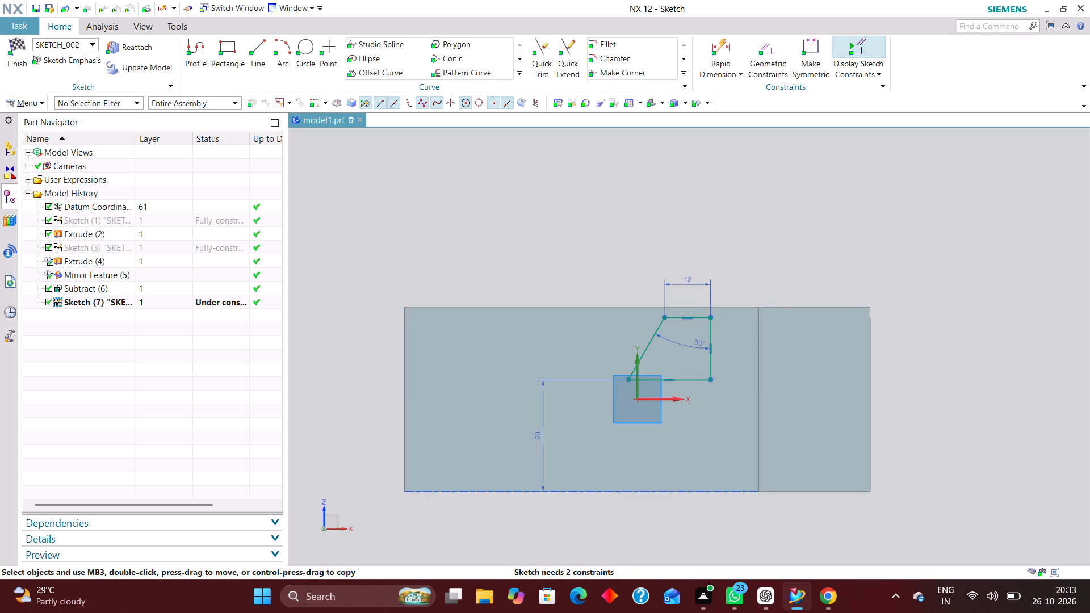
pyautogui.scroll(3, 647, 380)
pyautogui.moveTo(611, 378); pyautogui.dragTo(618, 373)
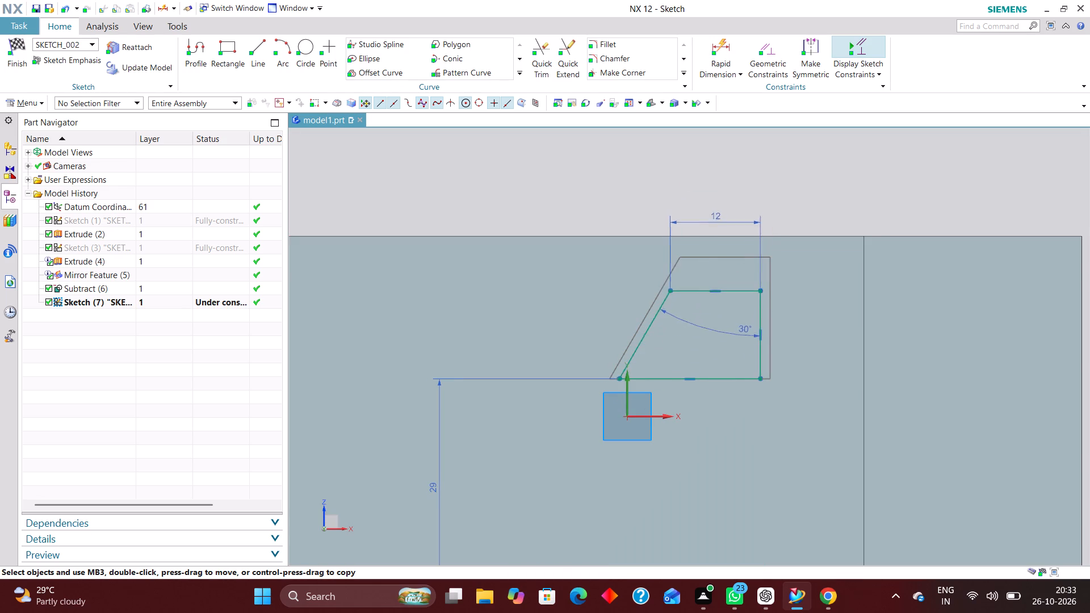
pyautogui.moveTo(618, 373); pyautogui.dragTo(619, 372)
# Dimension the profile's vertical side as 19 mm using Rapid Dimension.
pyautogui.click(725, 48)
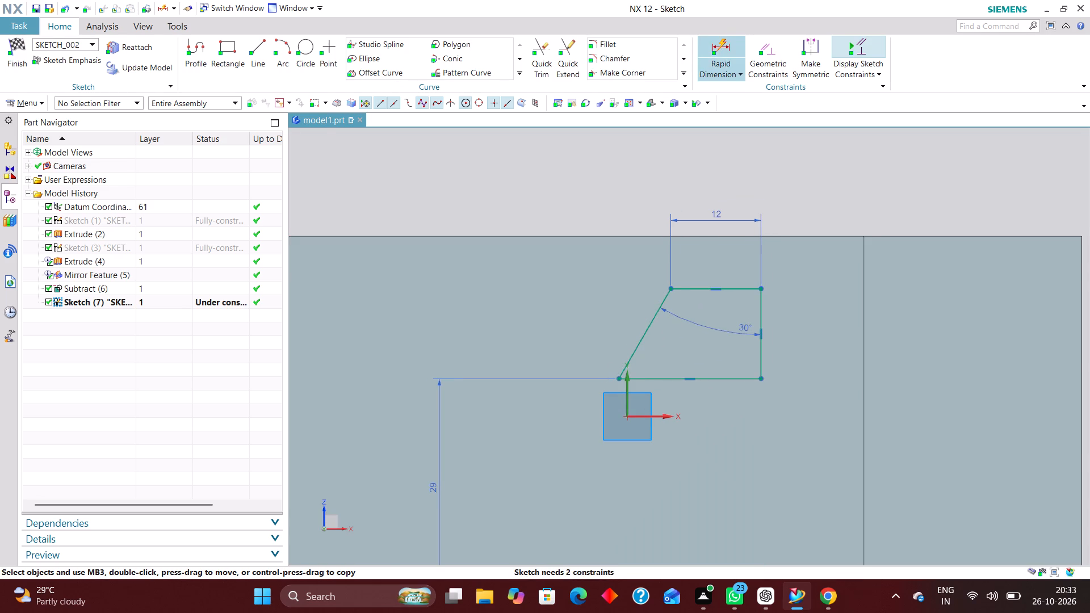
pyautogui.click(761, 359)
pyautogui.click(811, 335)
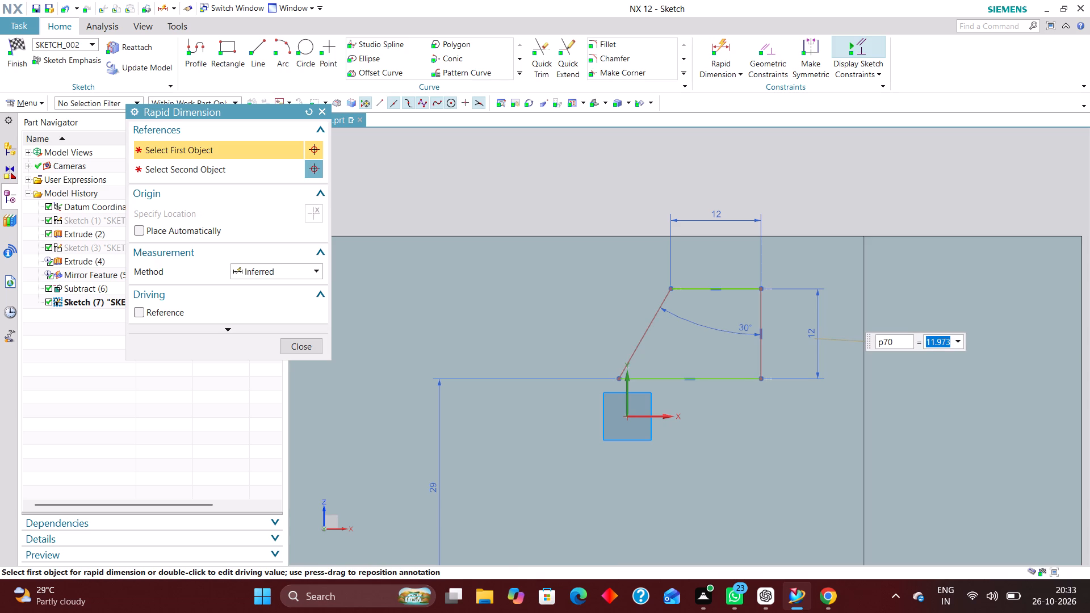
pyautogui.write('19')
pyautogui.press('Return')
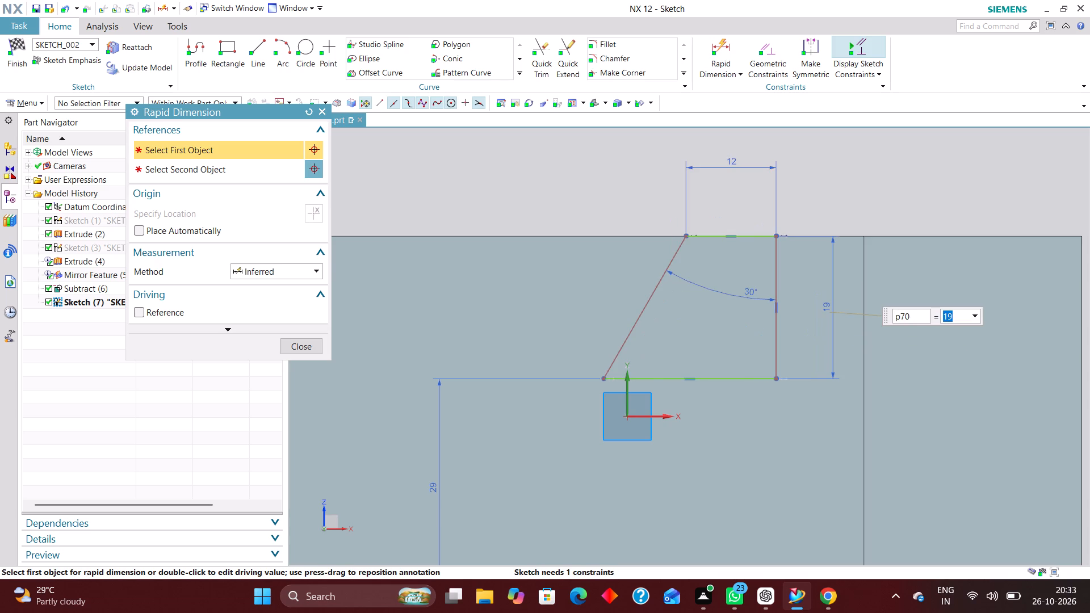
# Dimension the vertical side's distance from the vertical datum axis as 30 mm, revise it to 31 mm and close Rapid Dimension.
pyautogui.scroll(-2, 634, 315)
pyautogui.scroll(2, 653, 431)
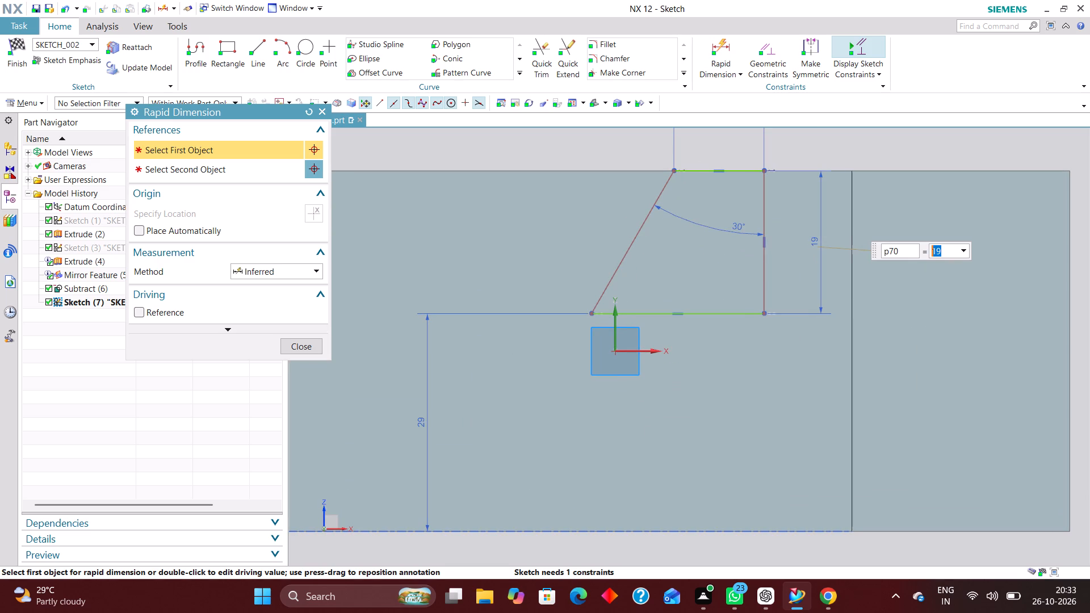
pyautogui.click(615, 339)
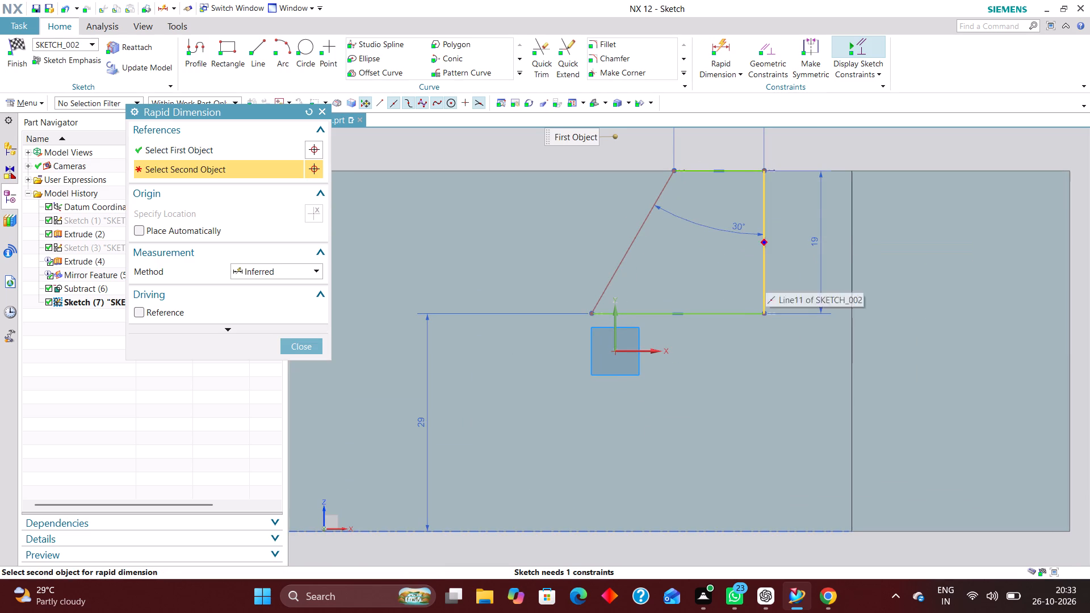
pyautogui.click(765, 278)
pyautogui.scroll(-3, 710, 421)
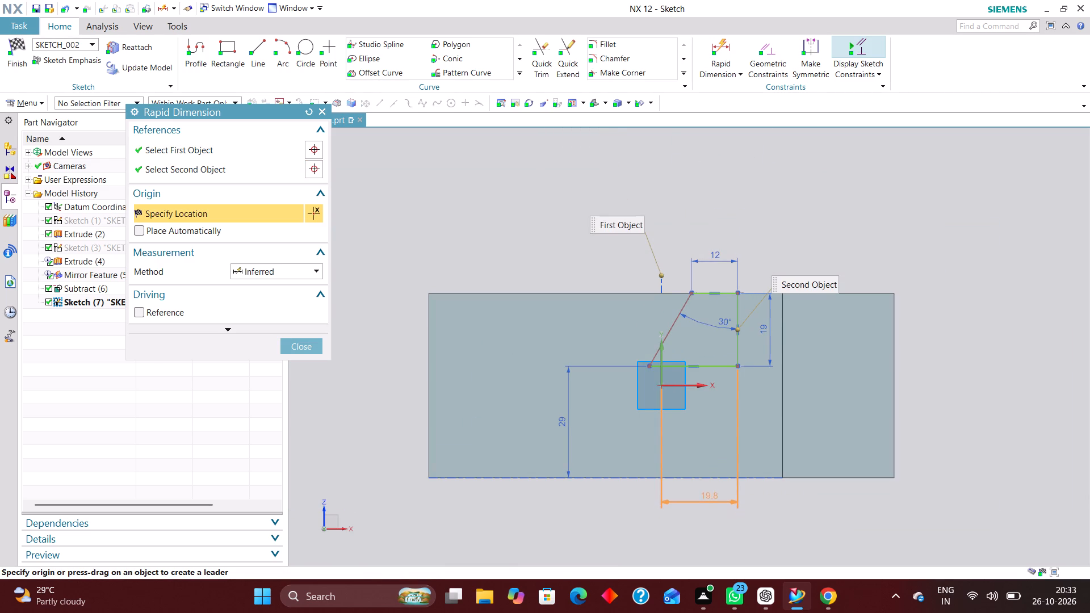
pyautogui.click(706, 499)
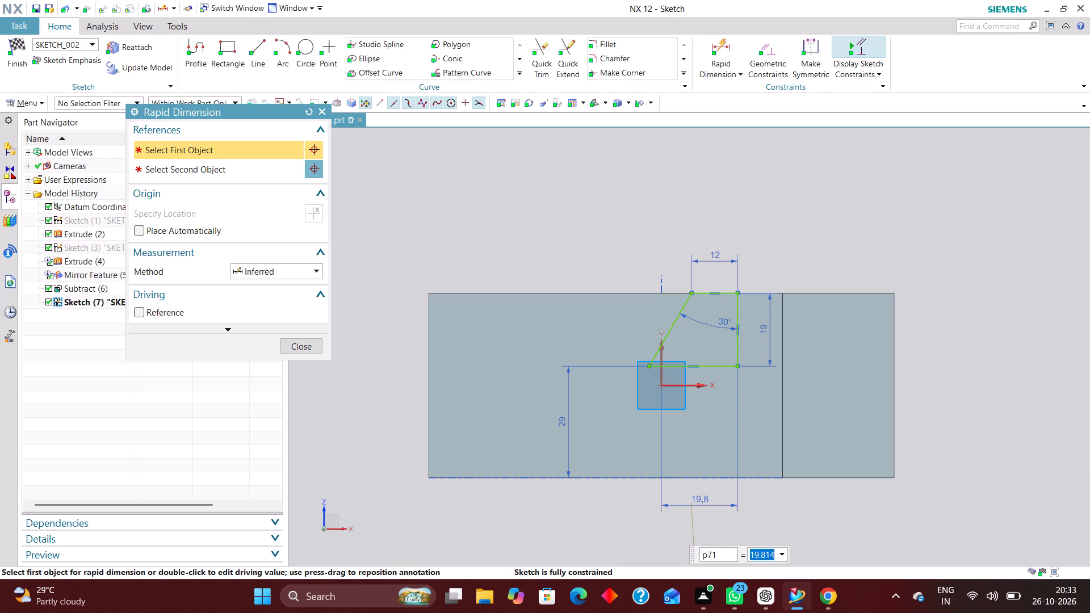
pyautogui.write('30')
pyautogui.press('Return')
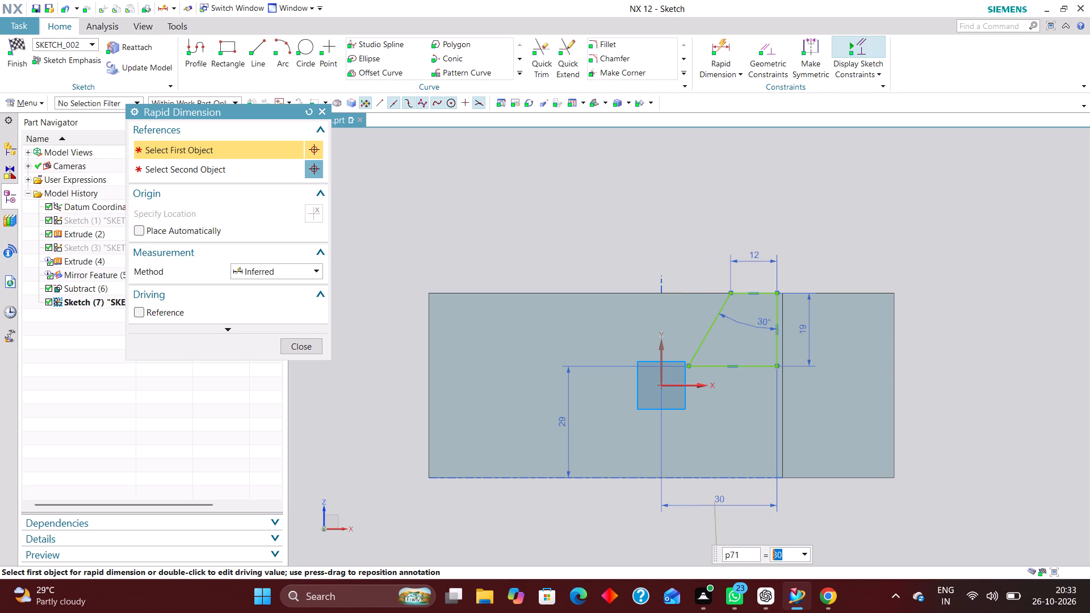
pyautogui.write('31')
pyautogui.press('Return')
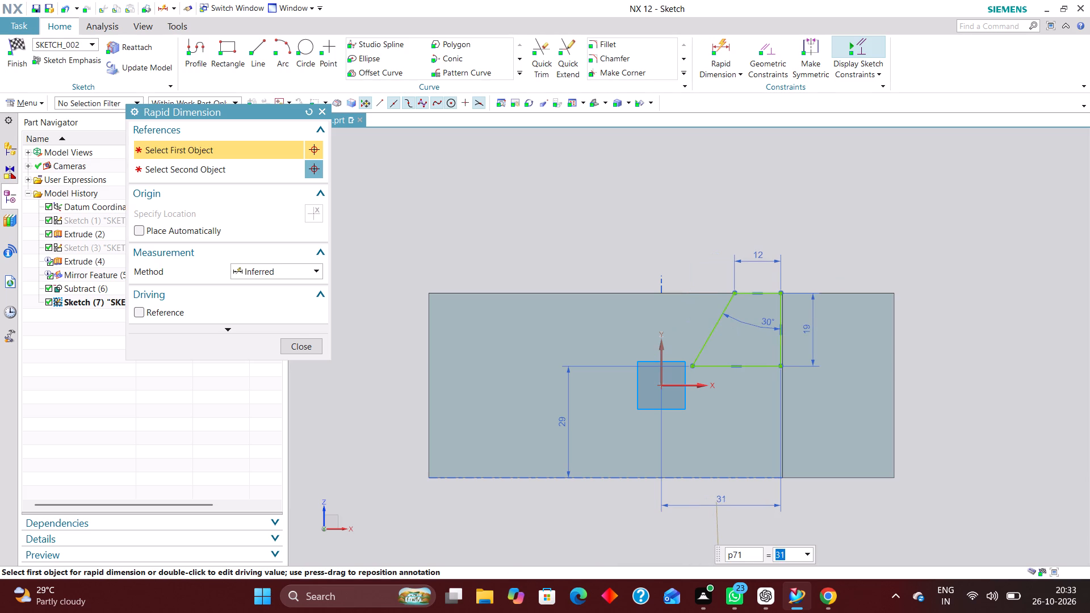
pyautogui.scroll(6, 798, 341)
pyautogui.scroll(-5, 764, 341)
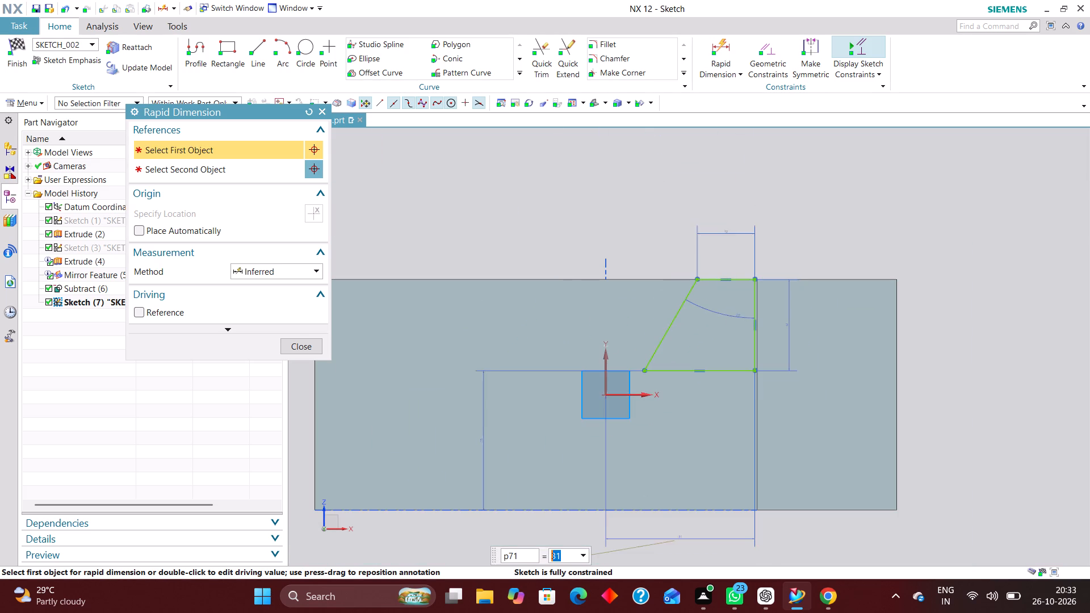
pyautogui.click(300, 349)
# From the sloped line's lower end, sketch lines about 37 mm toward negative X, 34 mm up, 48 mm across and 24.5 mm down.
pyautogui.scroll(-2, 737, 436)
pyautogui.scroll(2, 646, 402)
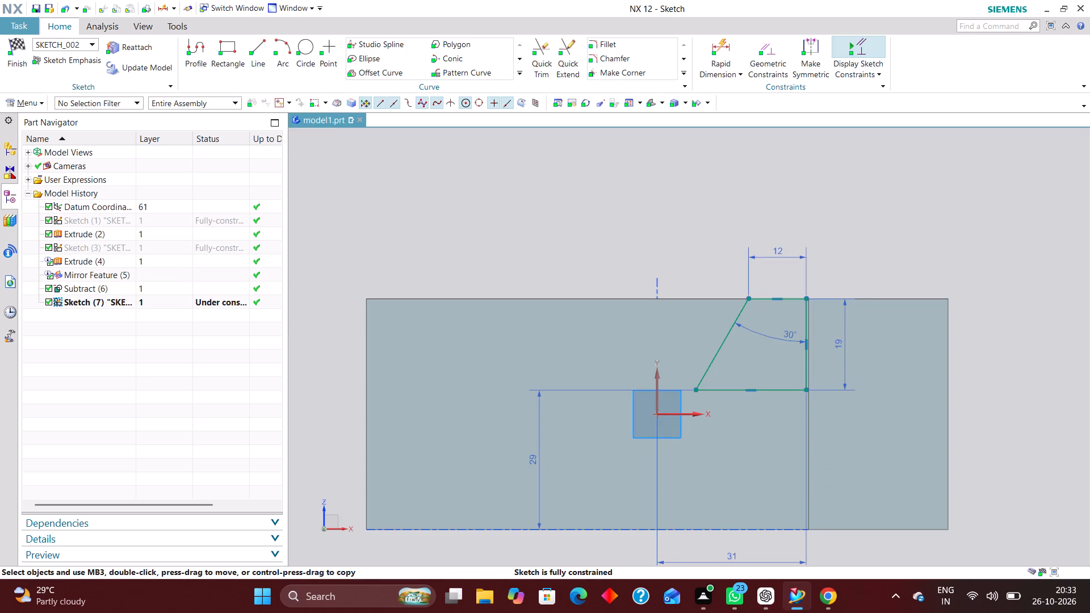
pyautogui.click(259, 51)
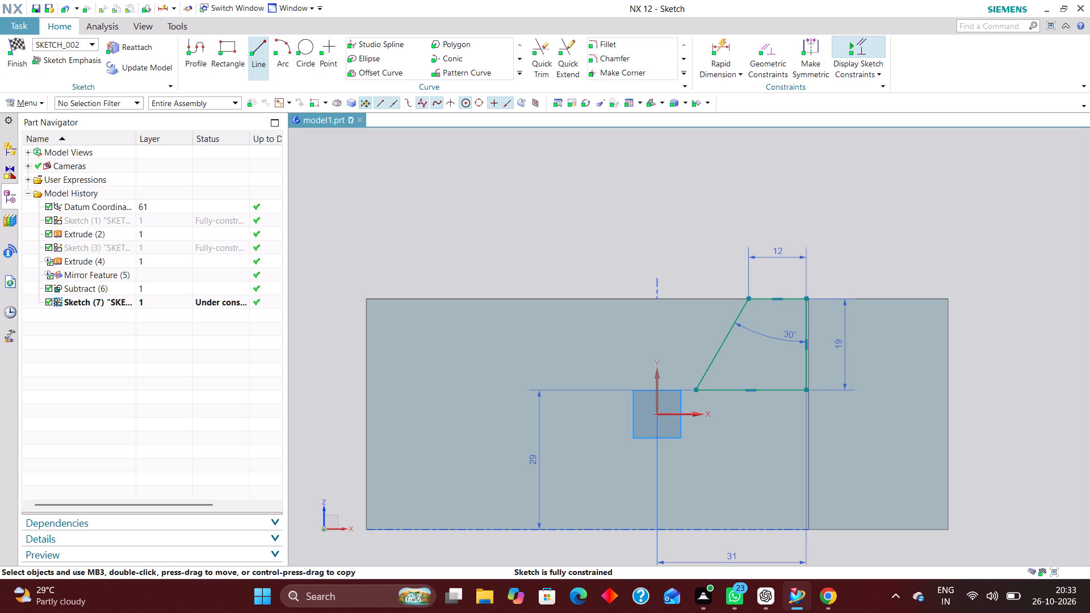
pyautogui.click(694, 391)
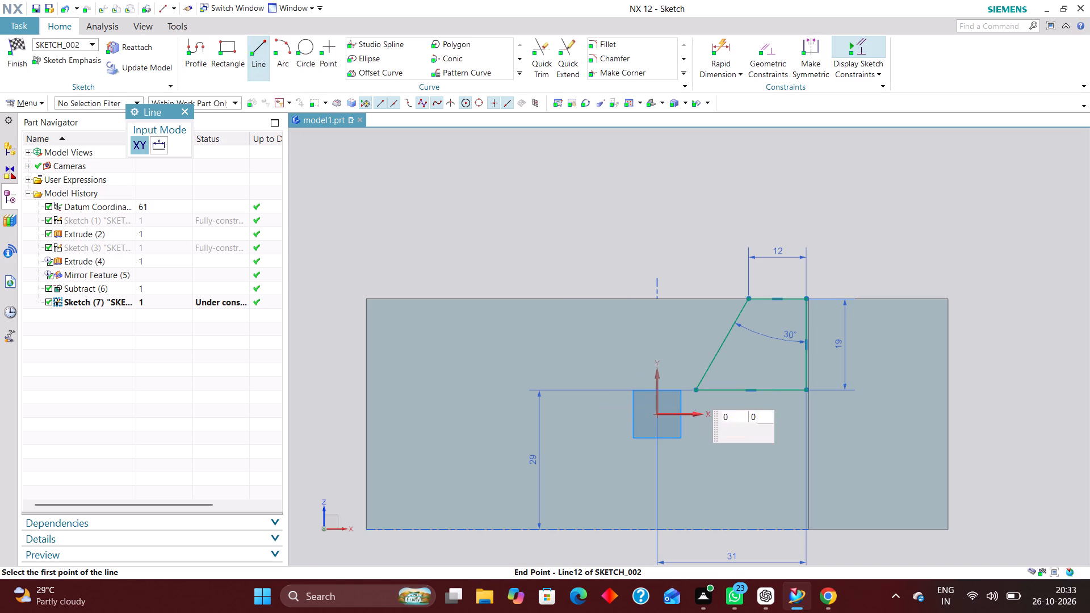
pyautogui.click(519, 390)
pyautogui.click(514, 389)
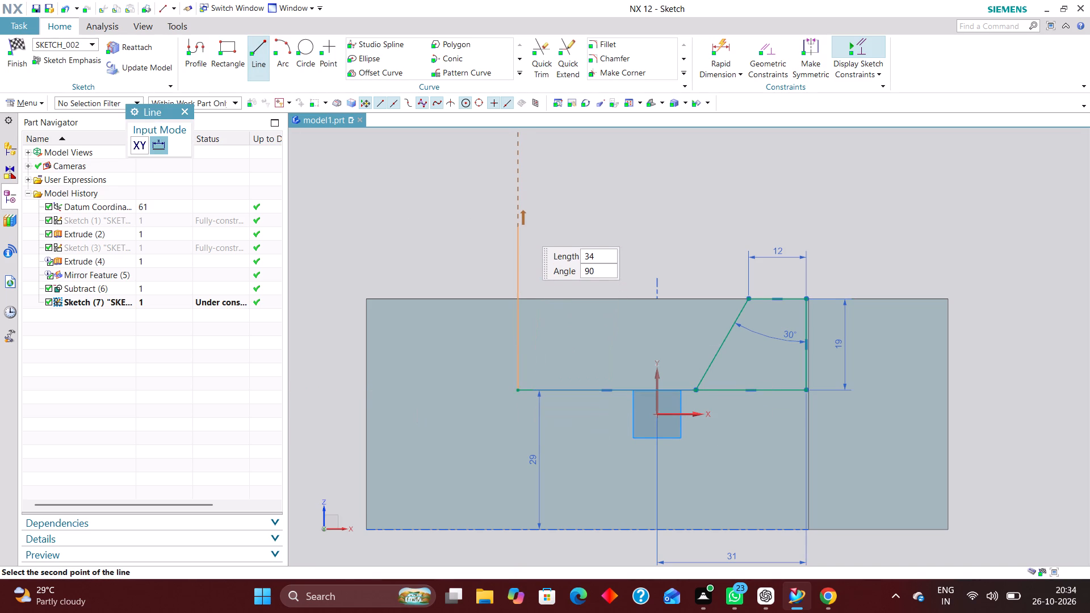
pyautogui.click(523, 228)
pyautogui.click(517, 226)
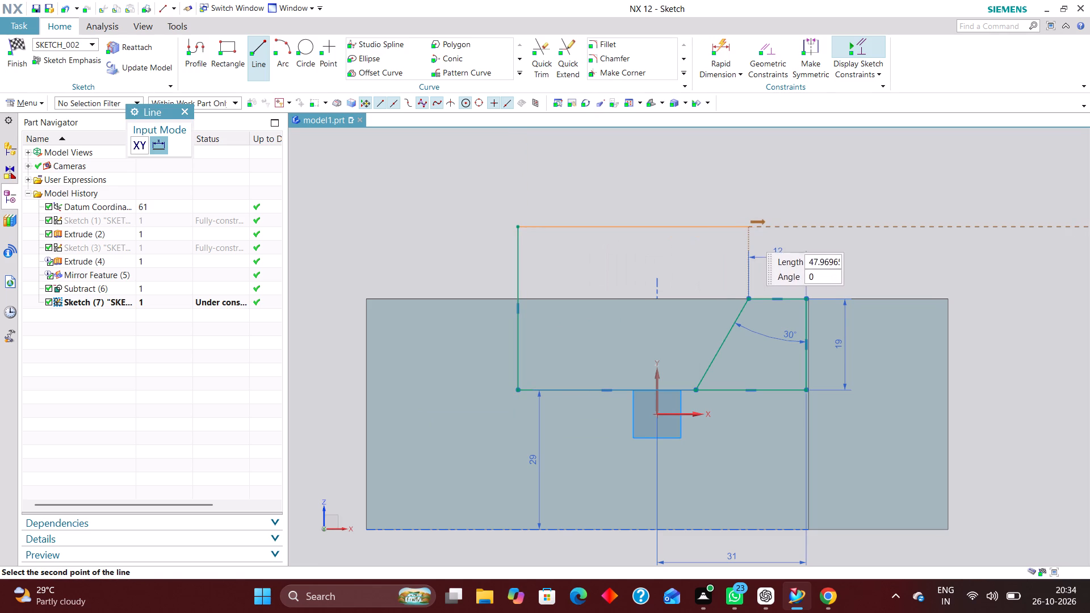
pyautogui.click(753, 226)
pyautogui.click(749, 226)
pyautogui.click(752, 345)
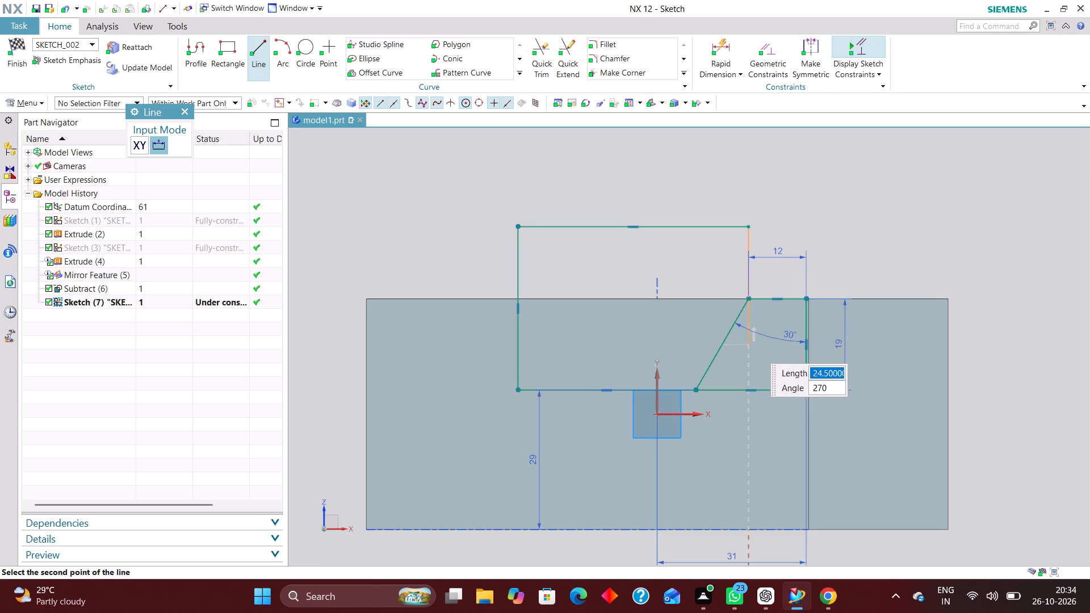
# Trim the last vertical line's overhang below the sloped line's upper end using Quick Trim.
pyautogui.click(538, 53)
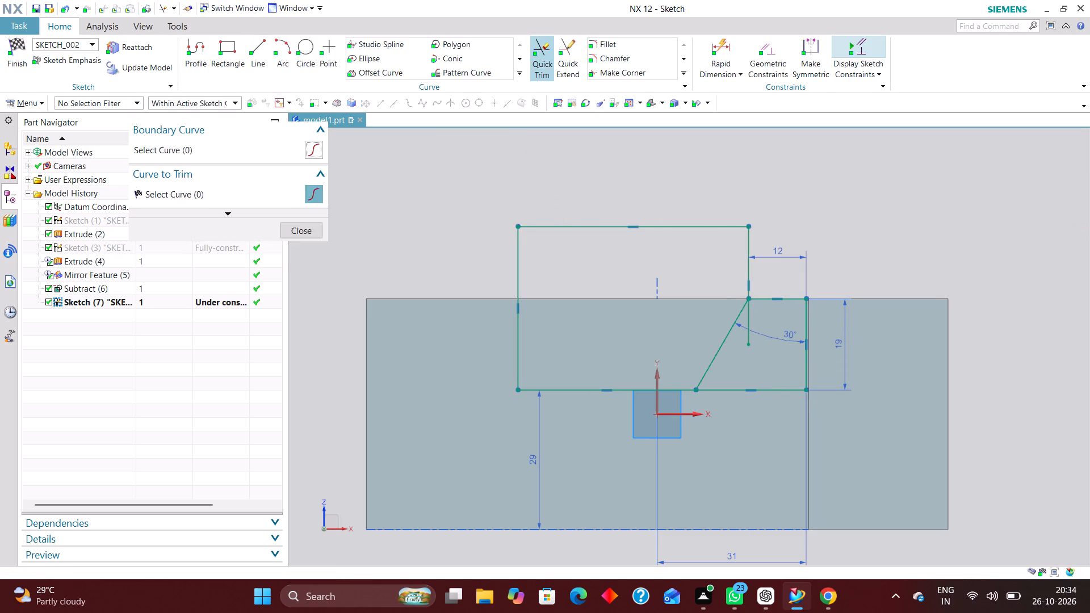
pyautogui.scroll(5, 770, 329)
pyautogui.click(714, 309)
pyautogui.scroll(-4, 732, 317)
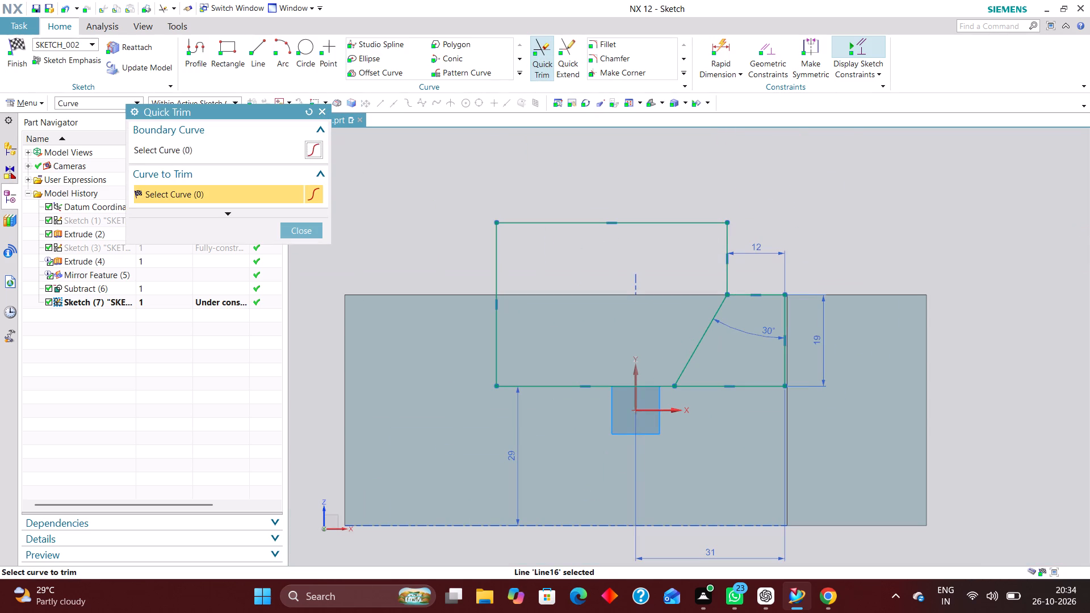
pyautogui.click(307, 231)
# Hide the solid block so only the sketch and datum geometry are displayed.
pyautogui.scroll(3, 717, 376)
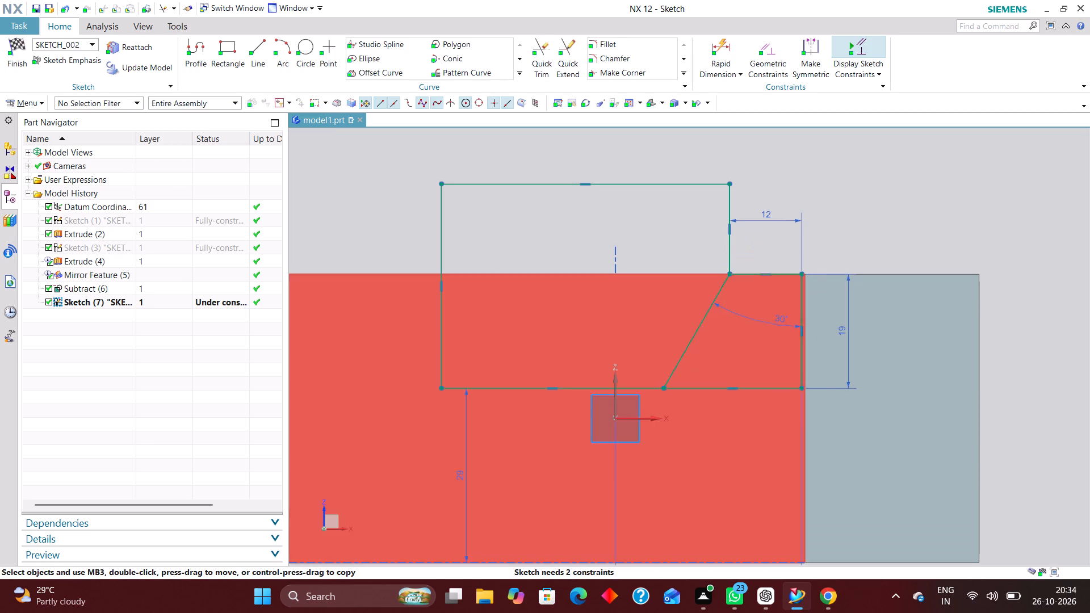
pyautogui.moveTo(607, 315); pyautogui.dragTo(618, 433, button='right')
# Convert the trapezoid's lower horizontal line, vertical side and 12 mm top line to reference lines.
pyautogui.moveTo(688, 387); pyautogui.dragTo(689, 386, button='right')
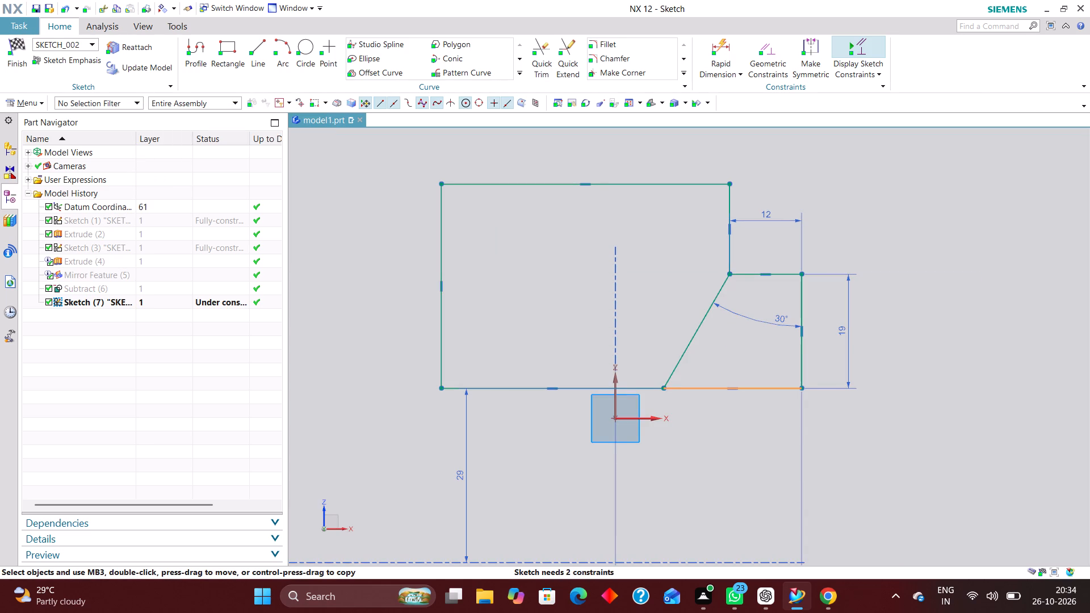
pyautogui.moveTo(689, 386); pyautogui.dragTo(755, 486, button='right')
pyautogui.moveTo(695, 388); pyautogui.dragTo(729, 428, button='right')
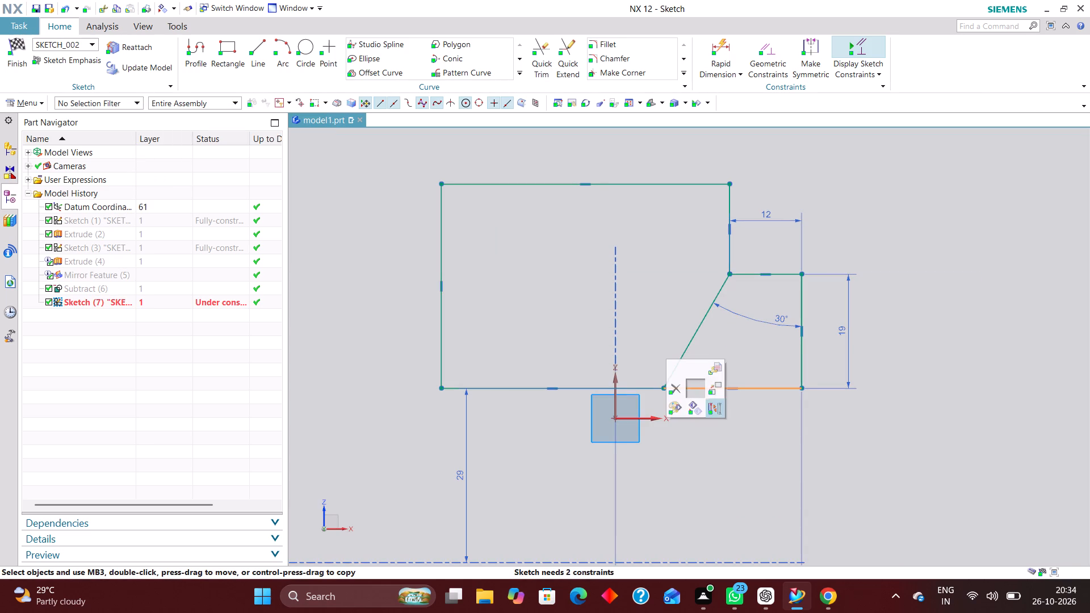
pyautogui.moveTo(729, 428); pyautogui.dragTo(732, 430, button='right')
pyautogui.moveTo(756, 384); pyautogui.dragTo(792, 433, button='right')
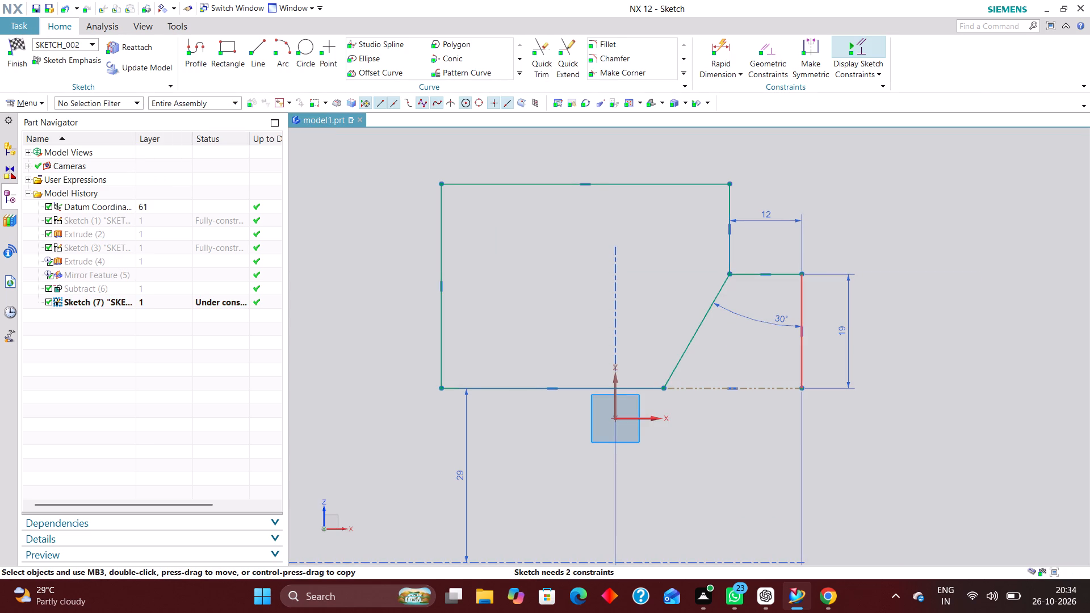
pyautogui.moveTo(800, 364); pyautogui.dragTo(866, 445, button='right')
pyautogui.moveTo(781, 275); pyautogui.dragTo(780, 275, button='right')
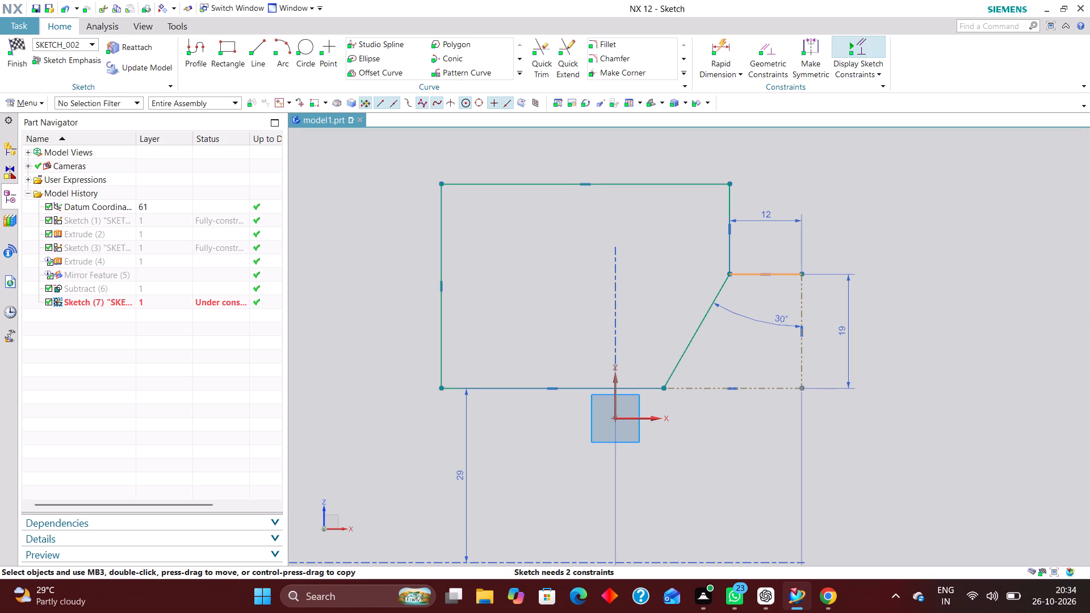
pyautogui.moveTo(780, 275); pyautogui.dragTo(836, 349, button='right')
pyautogui.moveTo(778, 271); pyautogui.dragTo(810, 297, button='right')
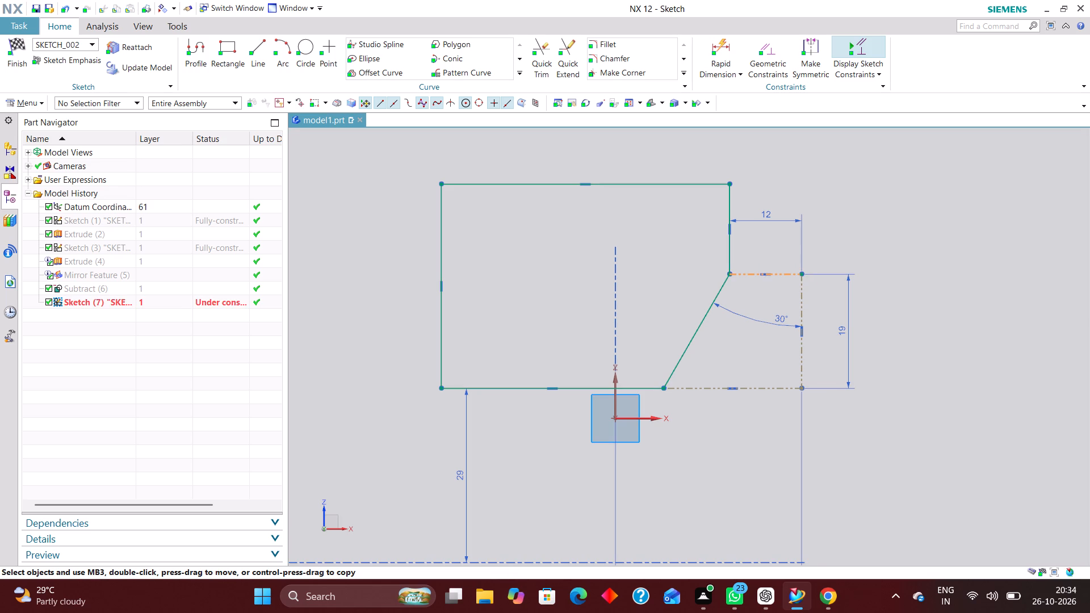
# Show the hidden solid block again and finish the sloped profile sketch.
pyautogui.scroll(-1, 740, 385)
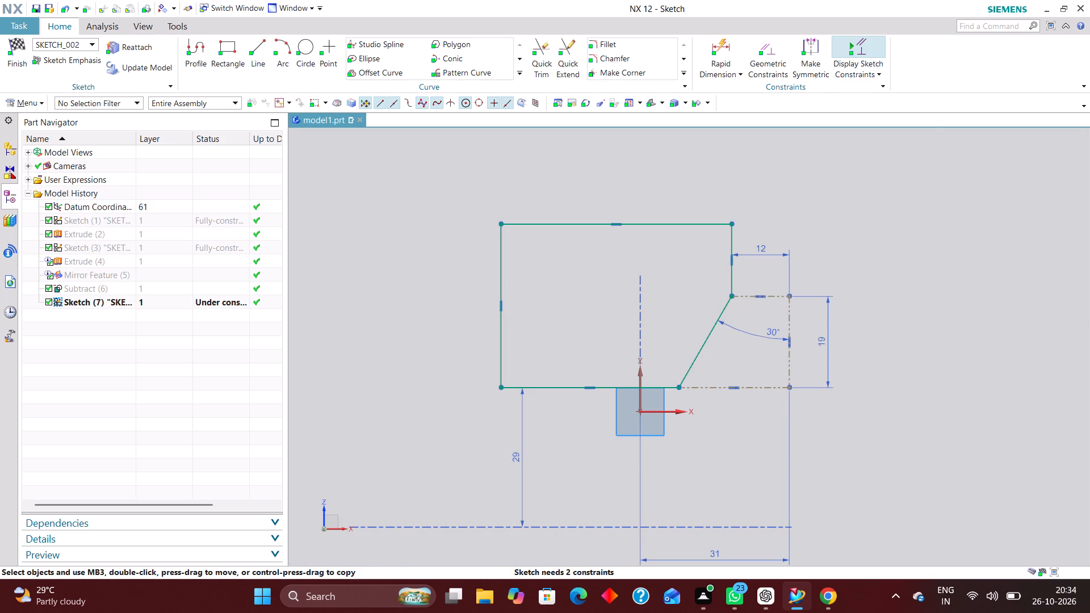
pyautogui.click(114, 283)
pyautogui.rightClick(114, 283)
pyautogui.click(142, 289)
pyautogui.scroll(-2, 433, 306)
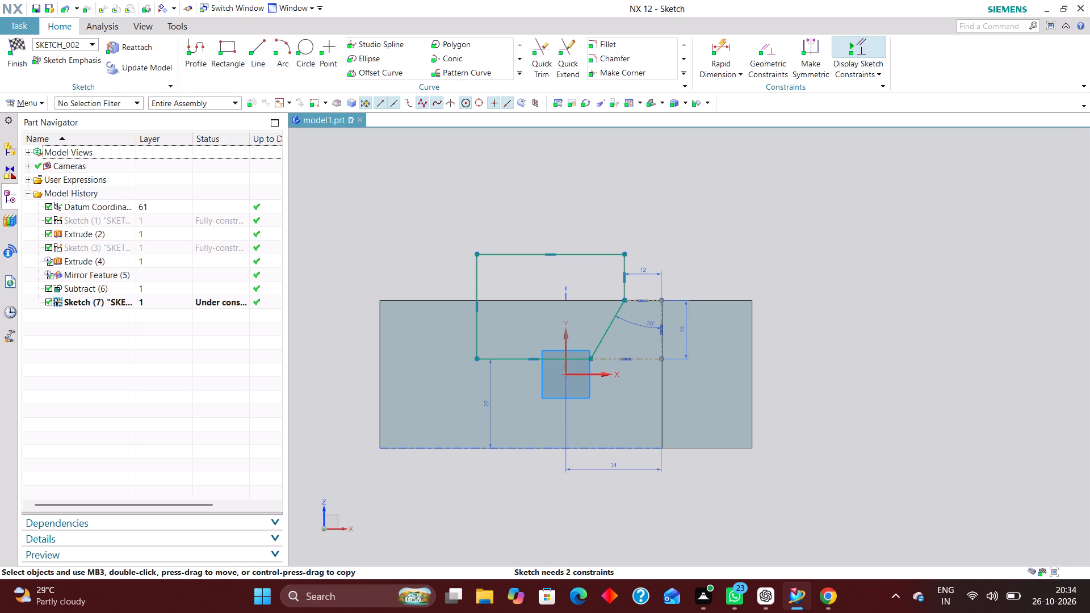
pyautogui.click(20, 44)
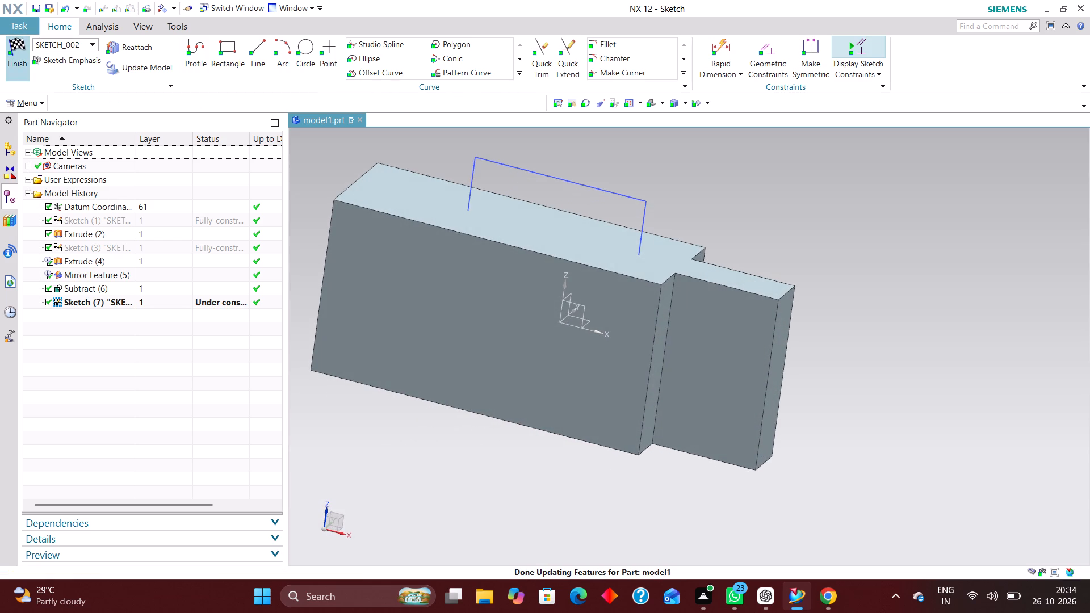
# Extrude the closed sloped profile through the block from -42 to 60.5 mm as a separate body, with Boolean set to None.
pyautogui.scroll(-1, 687, 268)
pyautogui.click(166, 41)
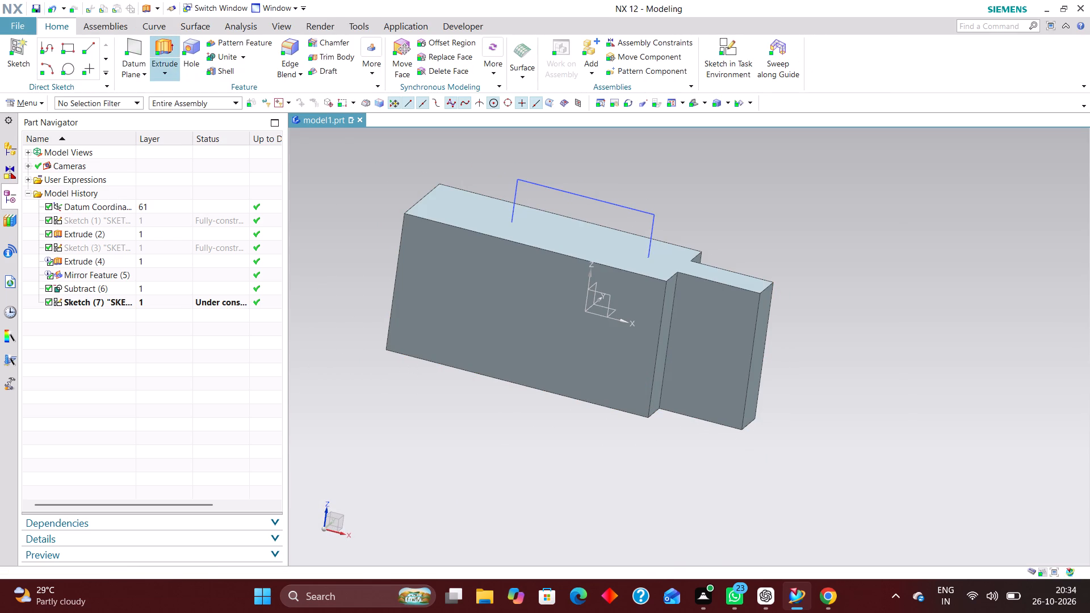
pyautogui.click(633, 209)
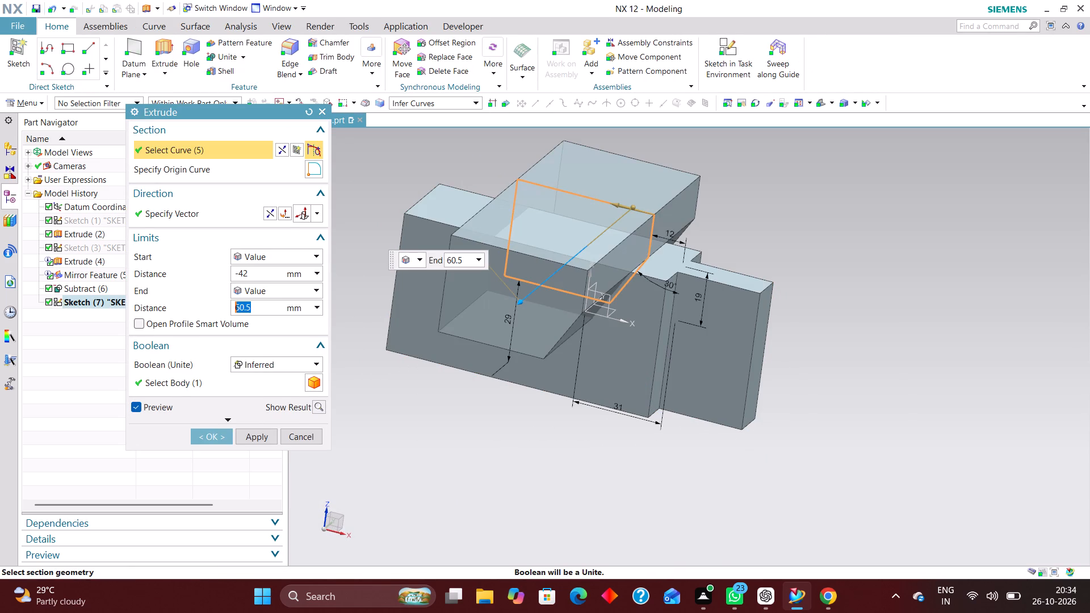
pyautogui.moveTo(792, 240); pyautogui.dragTo(789, 219, button='middle')
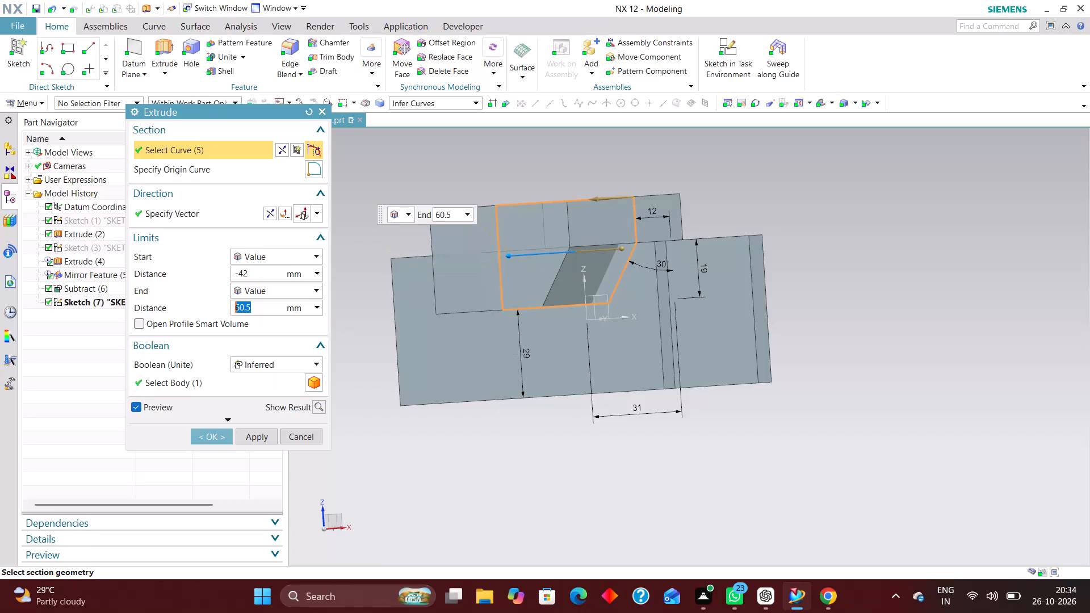
pyautogui.click(280, 364)
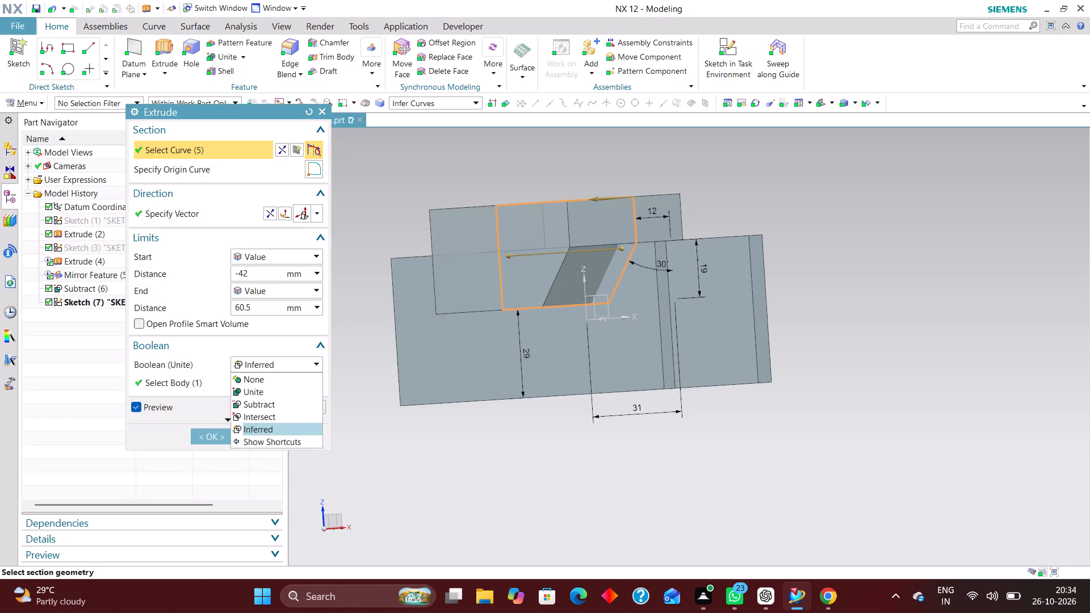
pyautogui.click(274, 379)
pyautogui.click(210, 419)
pyautogui.moveTo(479, 436); pyautogui.dragTo(484, 459, button='middle')
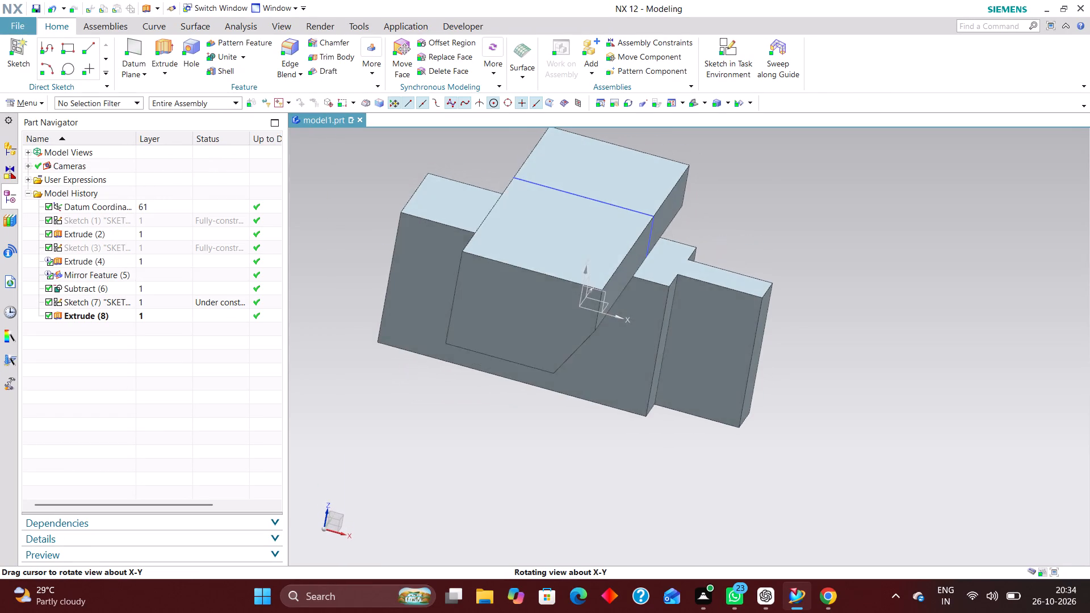
pyautogui.moveTo(484, 459); pyautogui.dragTo(485, 454, button='middle')
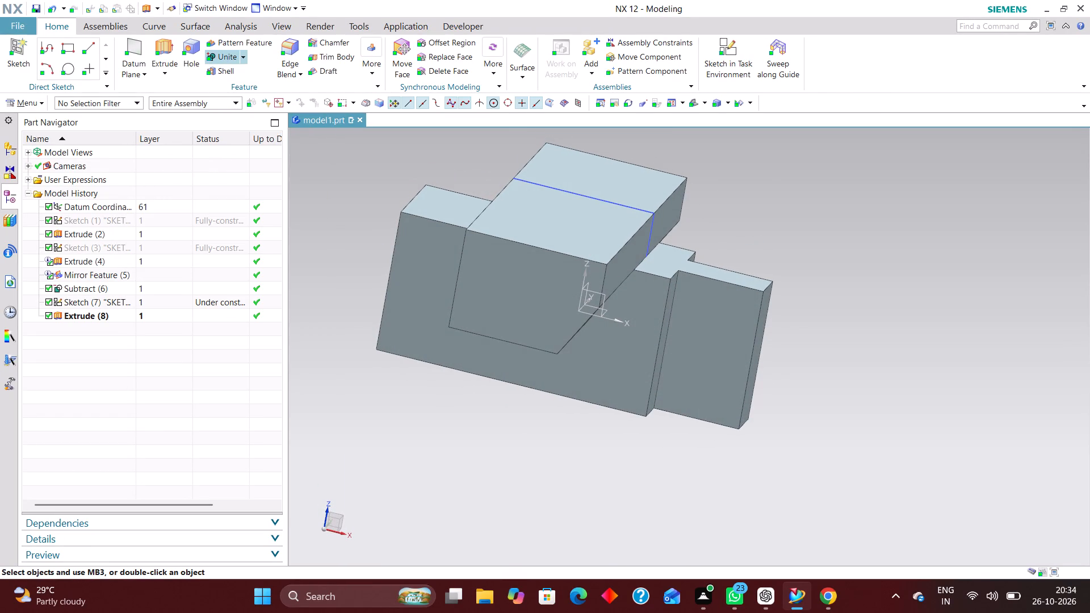
# Subtract the extruded sloped-profile body from the notched block to cut the recess in its upper side.
pyautogui.click(244, 56)
pyautogui.click(248, 86)
pyautogui.click(682, 385)
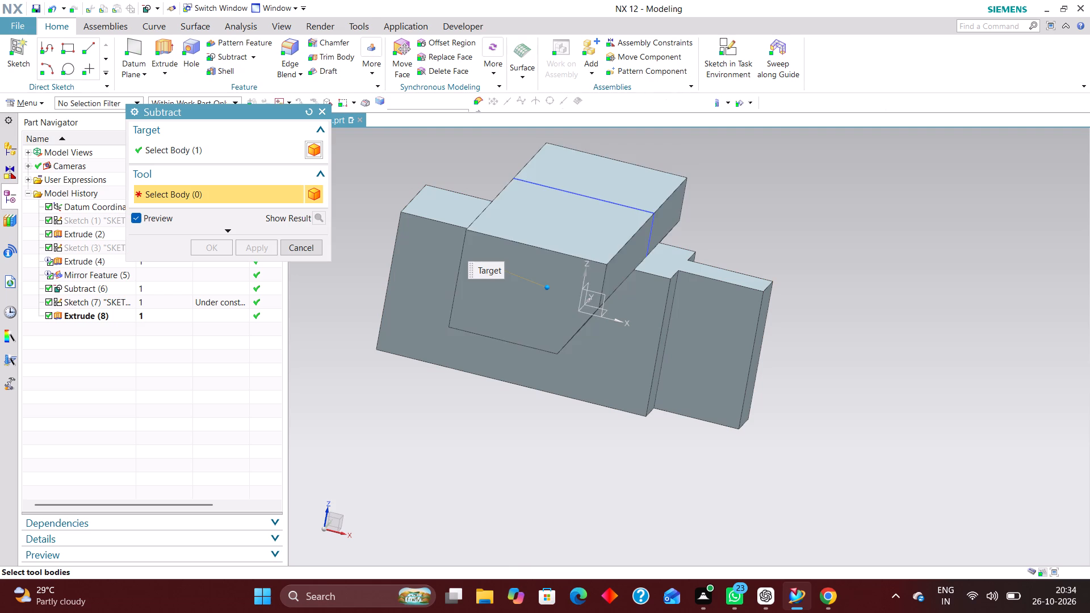
pyautogui.click(529, 286)
pyautogui.click(220, 245)
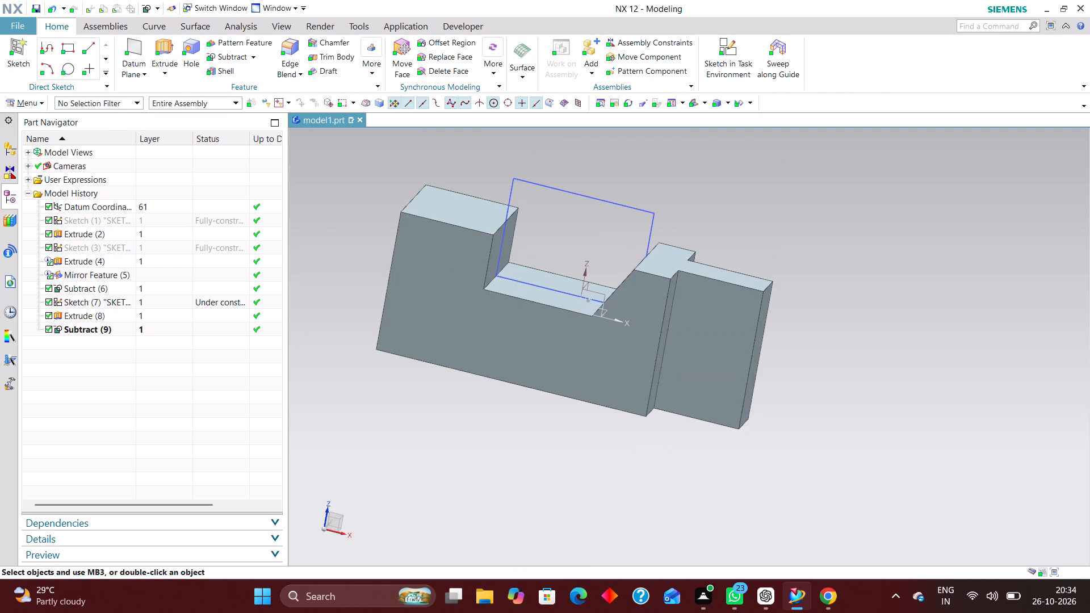
# Hide the sloped profile sketch and show the model in the isometric view.
pyautogui.moveTo(621, 201); pyautogui.dragTo(622, 246, button='right')
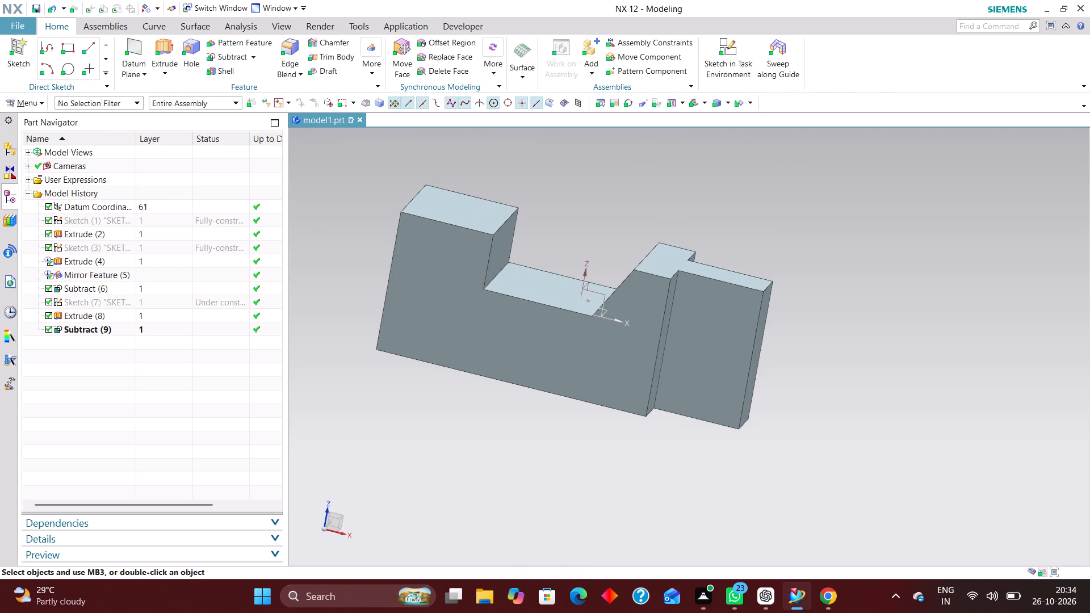
pyautogui.press('End')
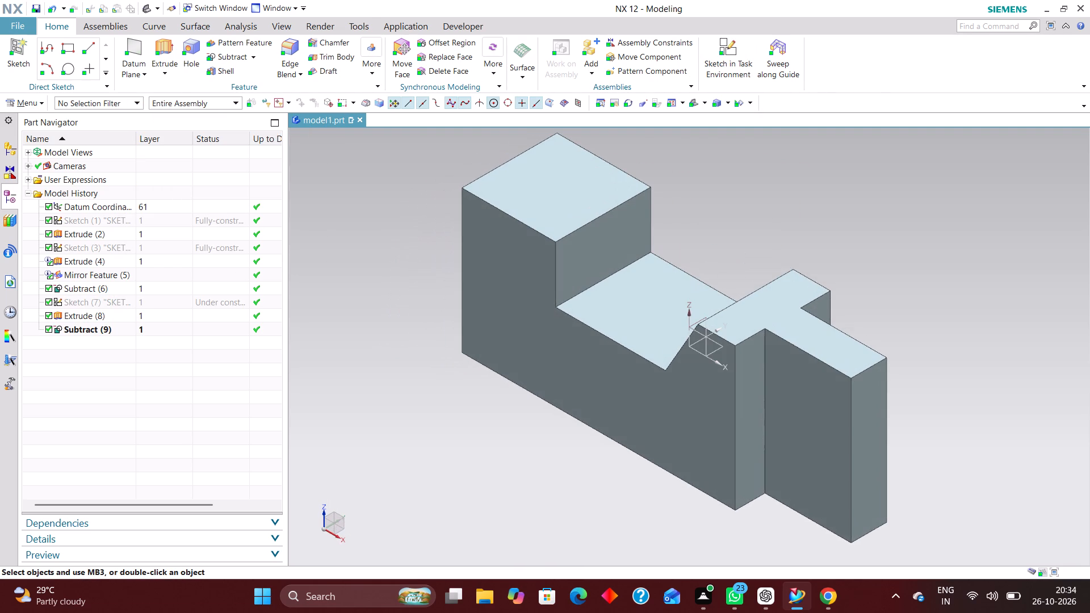
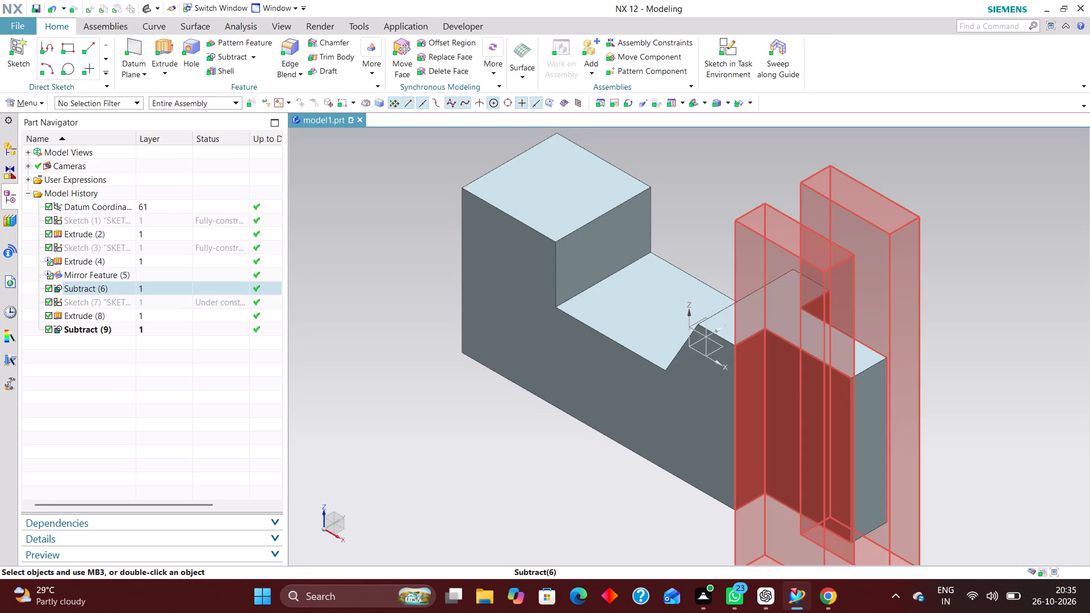
# Start a new sketch in the task environment on the XZ plane of the datum coordinate system.
pyautogui.scroll(-2, 876, 364)
pyautogui.scroll(1, 859, 322)
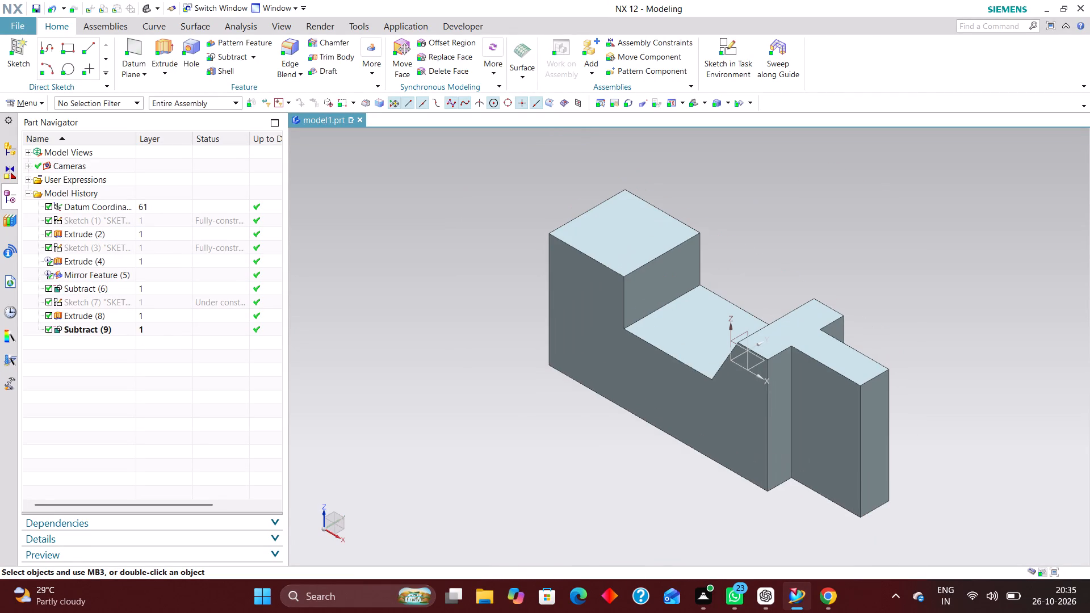
pyautogui.click(726, 43)
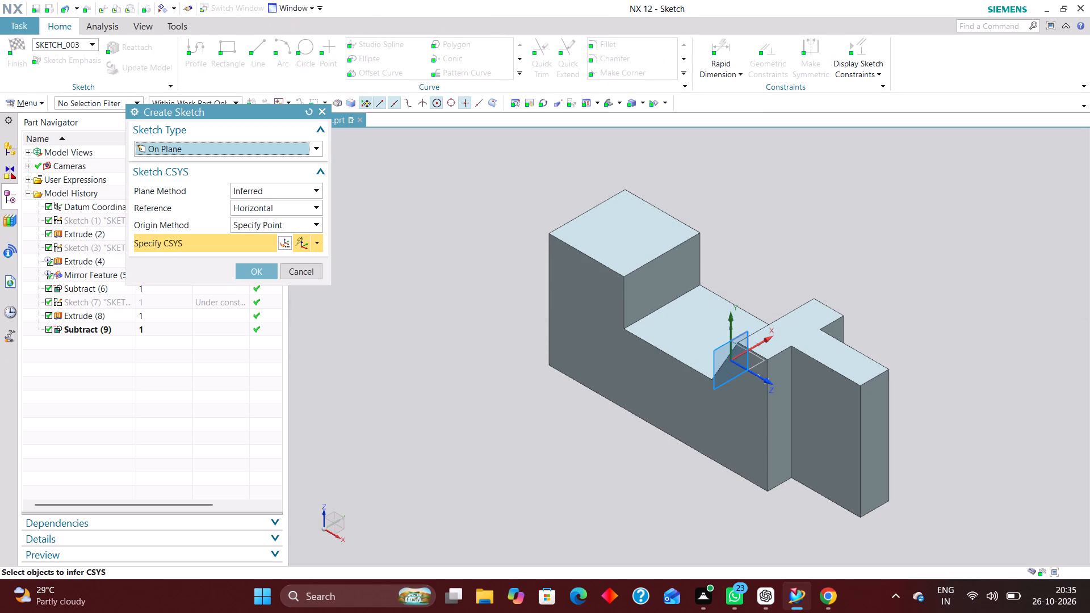
pyautogui.scroll(7, 749, 381)
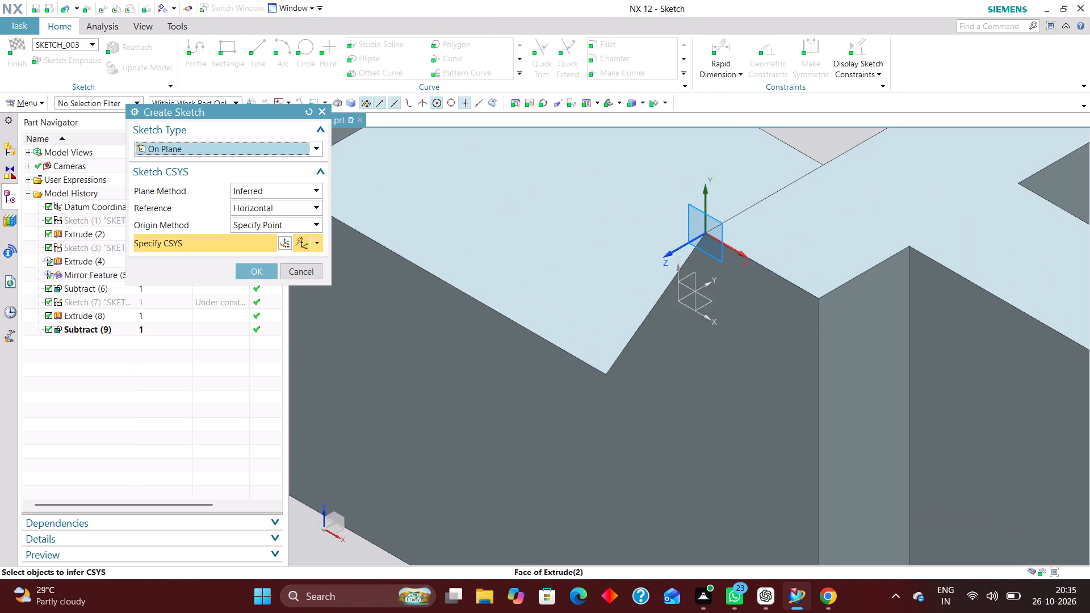
pyautogui.click(692, 289)
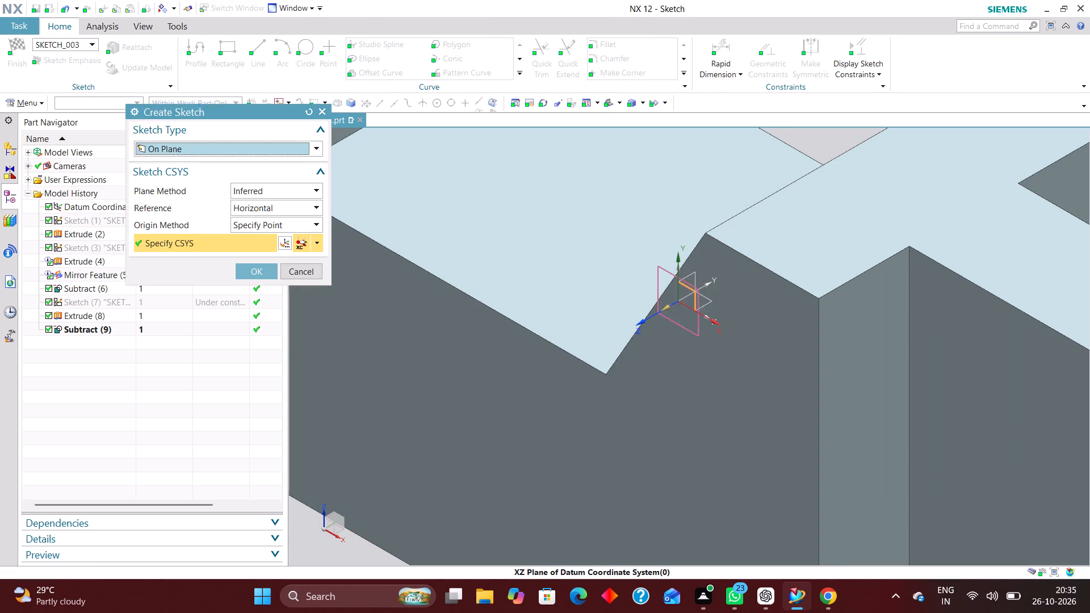
pyautogui.click(253, 270)
# Sketch a circle about 23 mm in diameter, centred in the upper part of the block's tall end beside the recess.
pyautogui.scroll(-6, 705, 288)
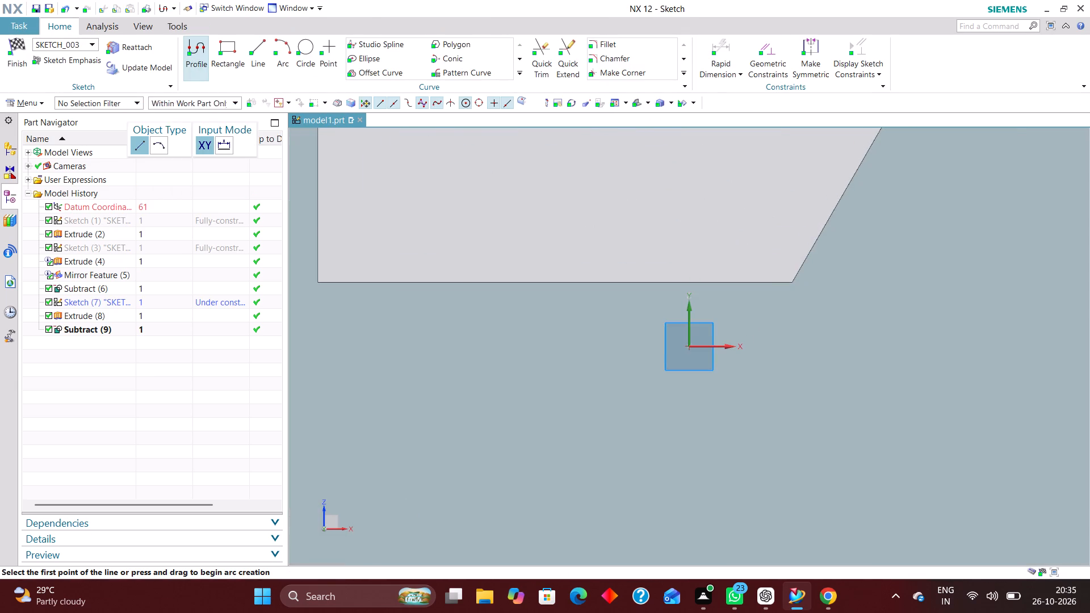
pyautogui.scroll(-8, 717, 303)
pyautogui.scroll(4, 683, 309)
pyautogui.click(301, 37)
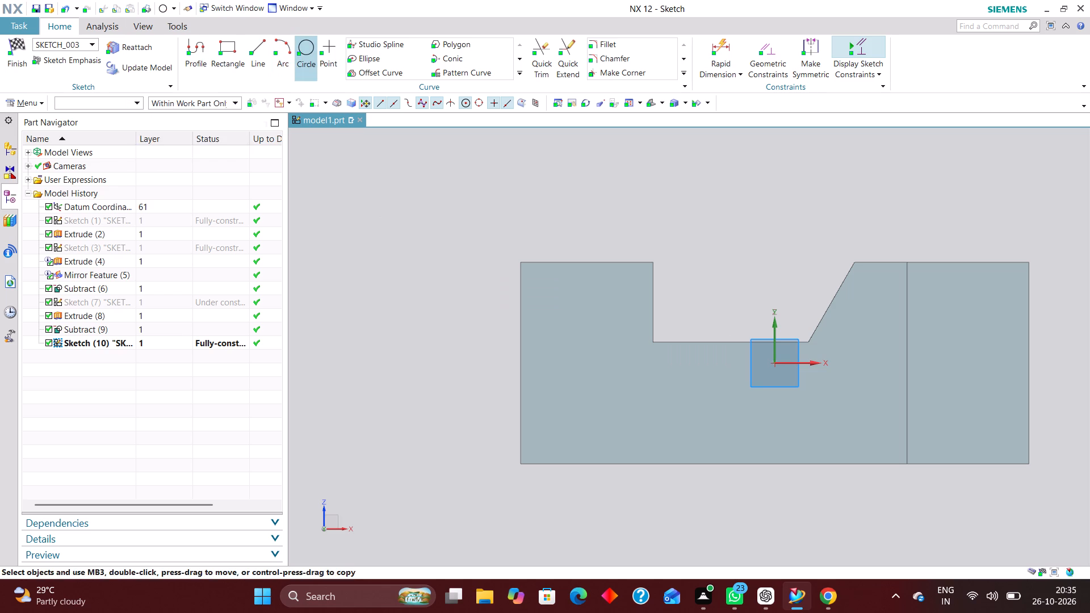
pyautogui.click(579, 291)
pyautogui.click(599, 335)
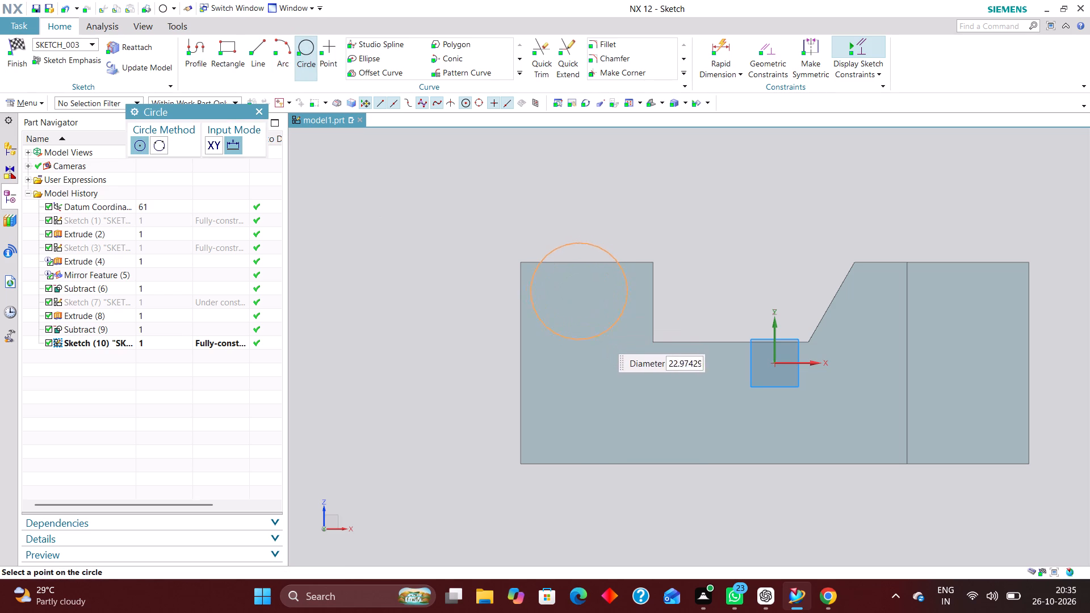
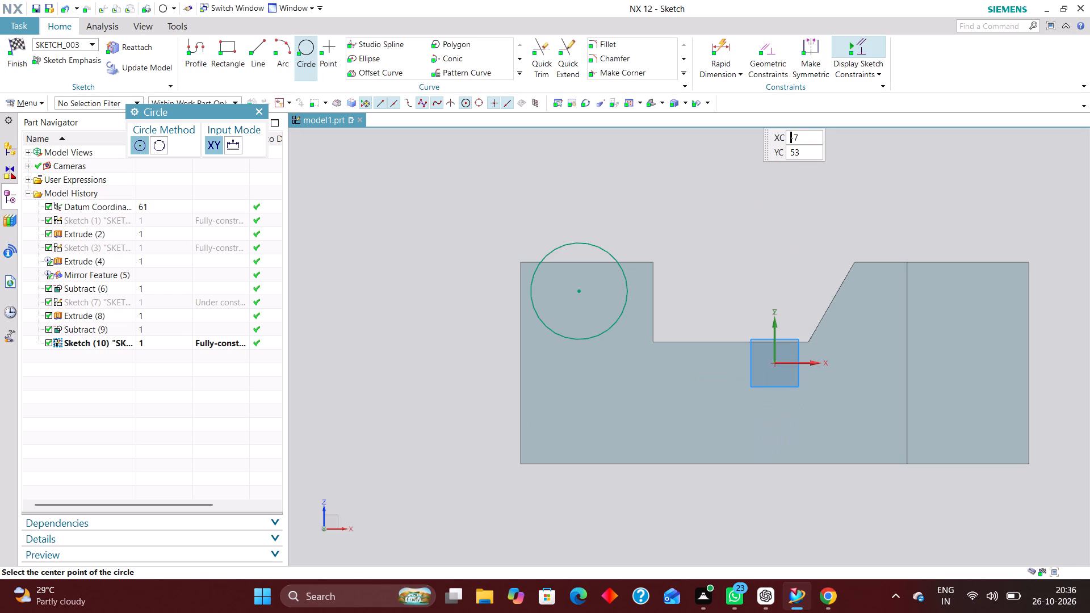
# Dimension the circle's centre horizontally at 12 mm from the outer vertical edge of the block's tall end.
pyautogui.click(727, 39)
pyautogui.click(521, 396)
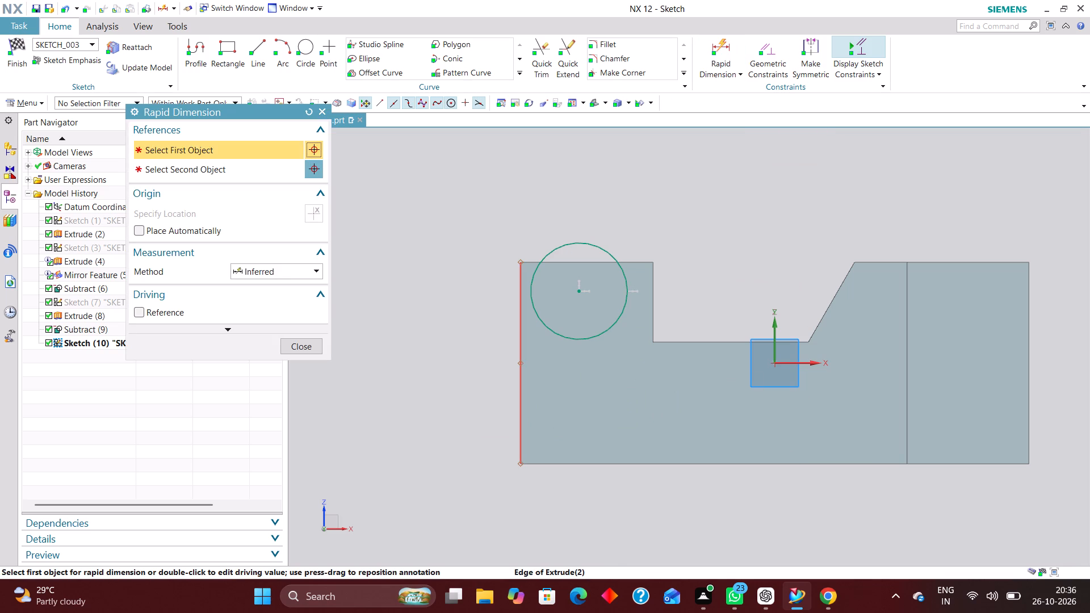
pyautogui.click(577, 291)
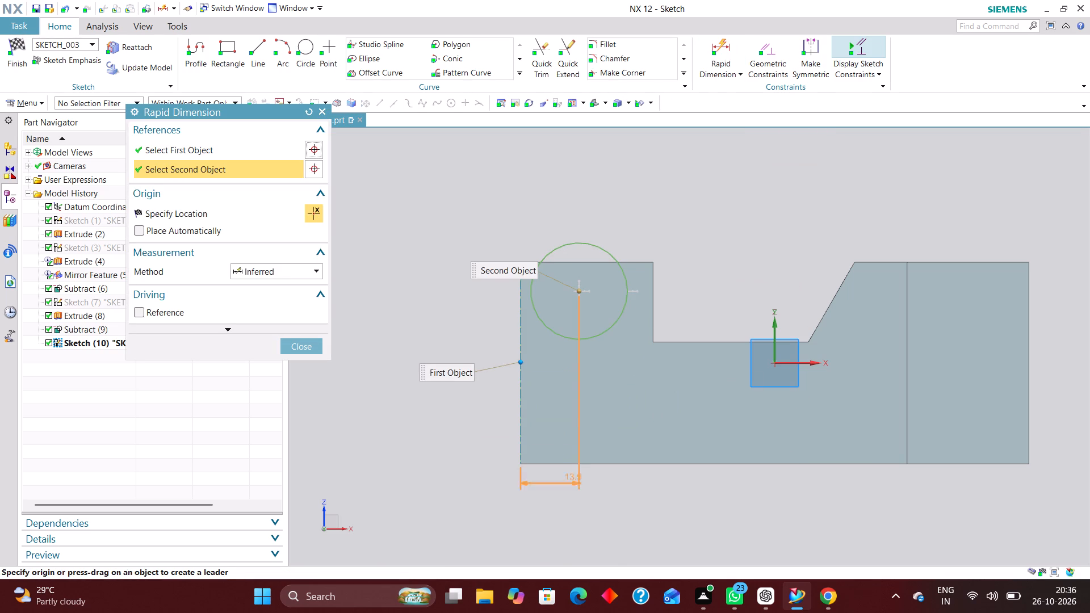
pyautogui.click(542, 510)
pyautogui.write('12')
pyautogui.press('Return')
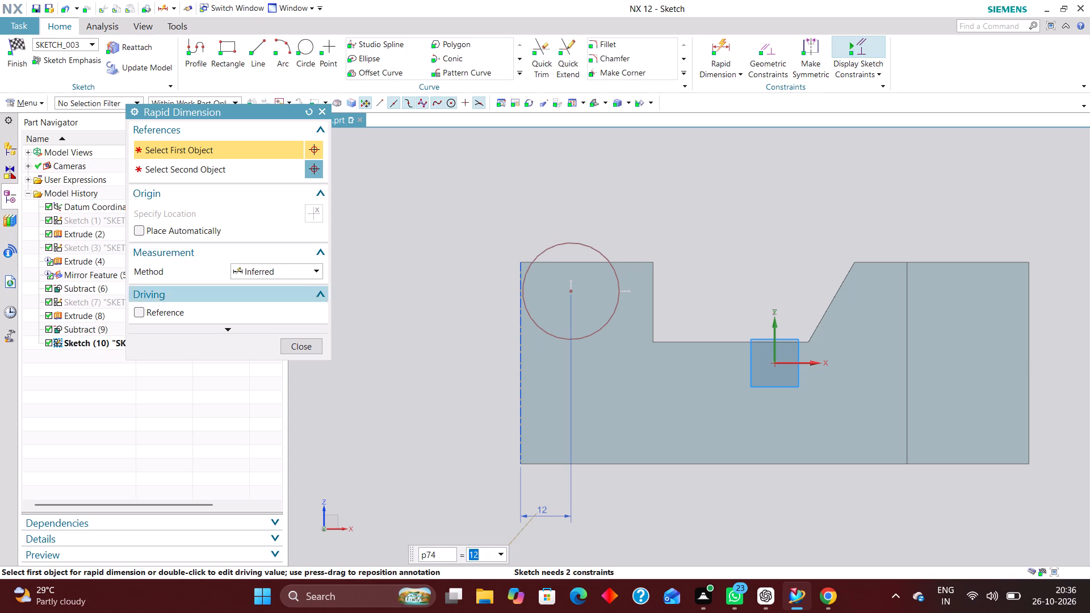
# Add a diametral dimension to the circle and set it to 41 mm.
pyautogui.click(300, 268)
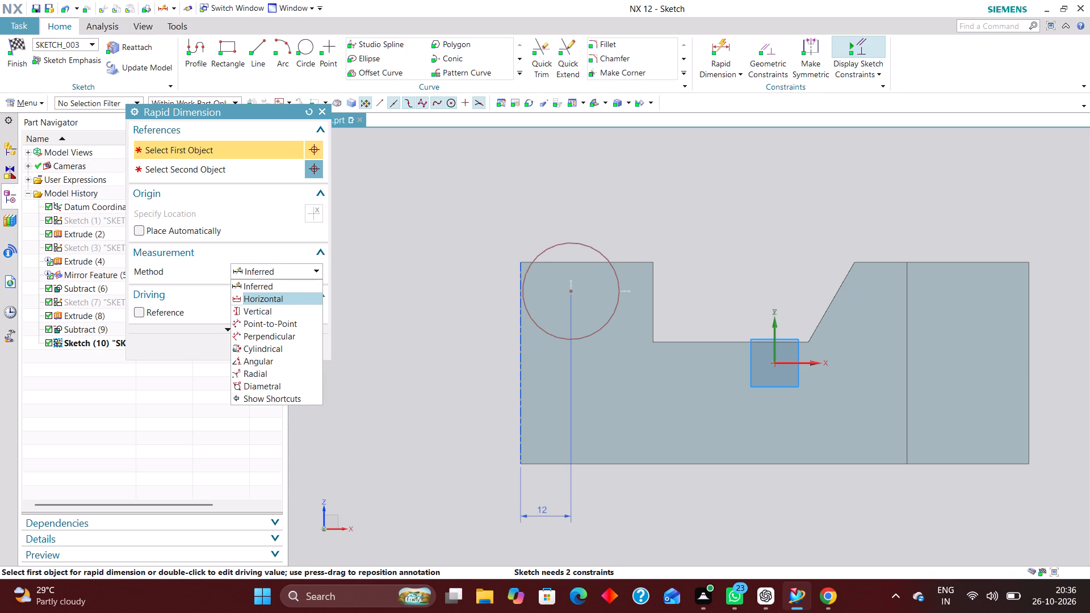
pyautogui.click(274, 388)
pyautogui.click(594, 248)
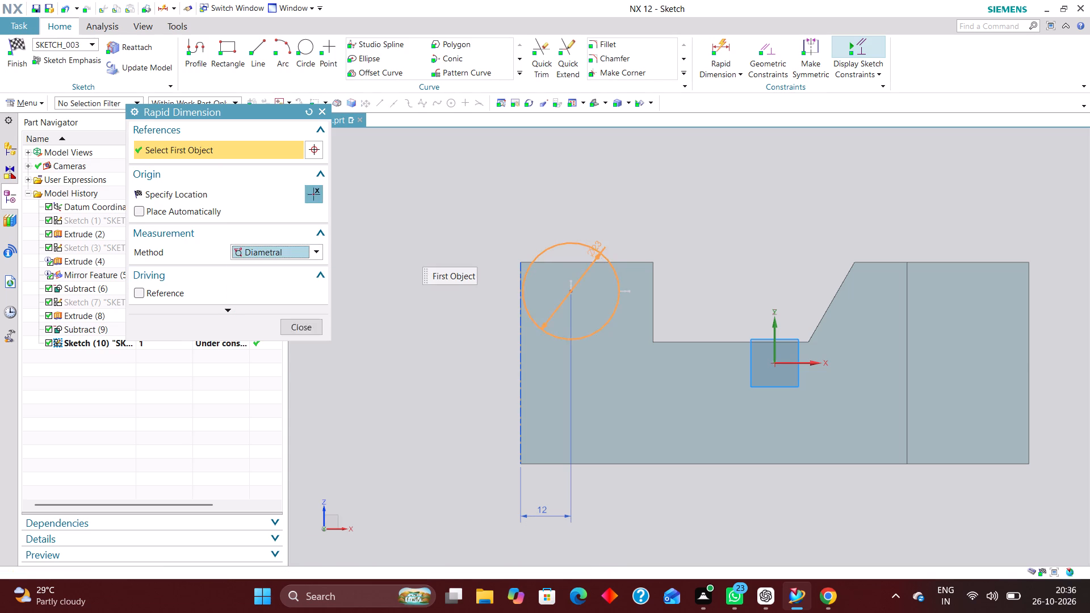
pyautogui.click(616, 210)
pyautogui.write('41')
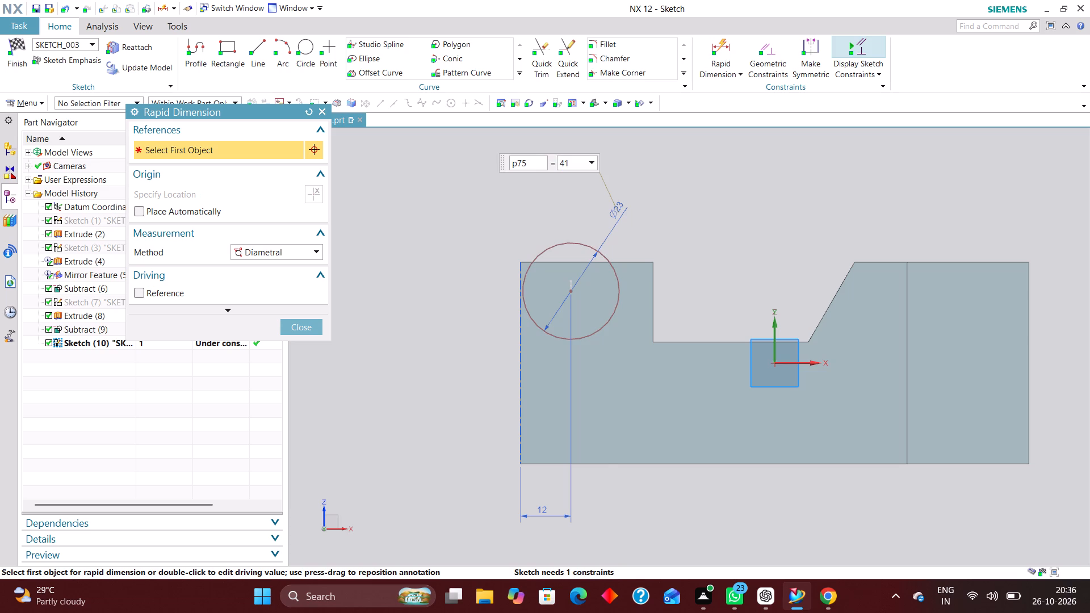
pyautogui.press('Return')
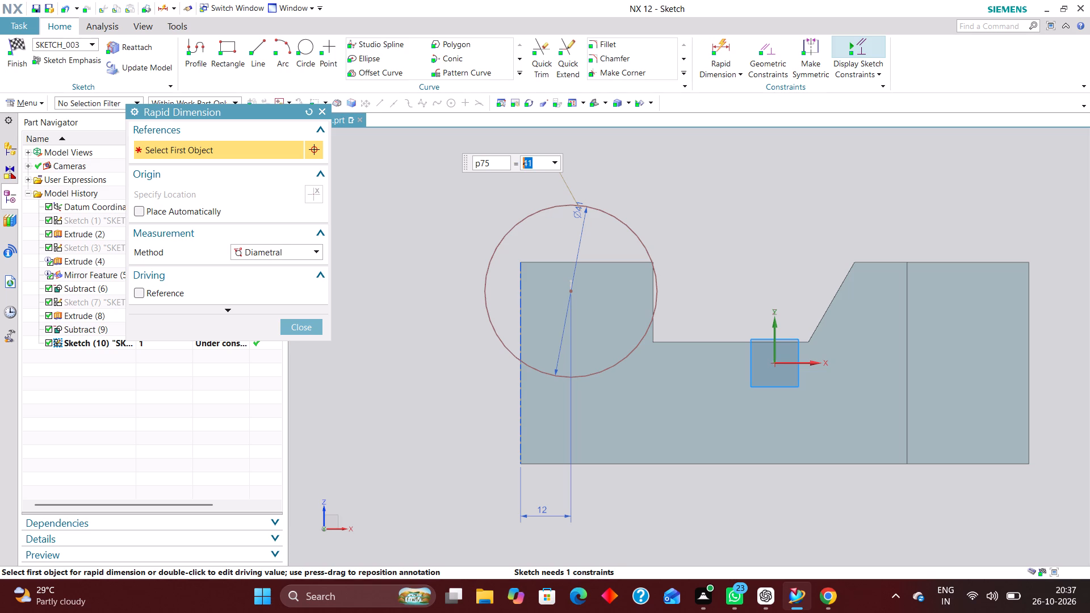
# Dimension the circle's centre at 44 mm above the block's bottom edge and finish the sketch.
pyautogui.click(292, 249)
pyautogui.click(288, 266)
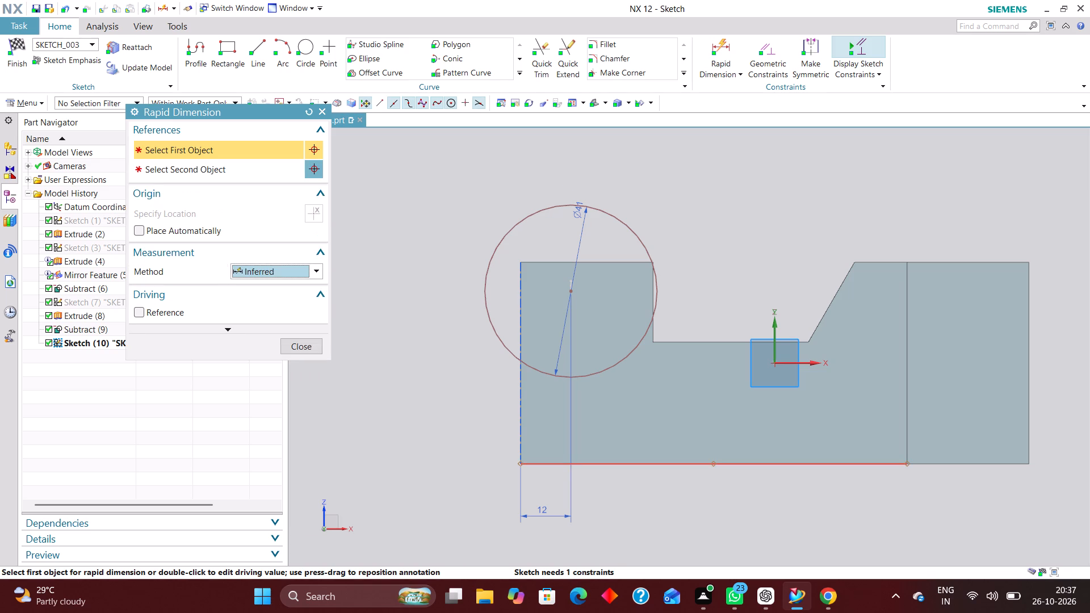
pyautogui.click(619, 465)
pyautogui.click(572, 295)
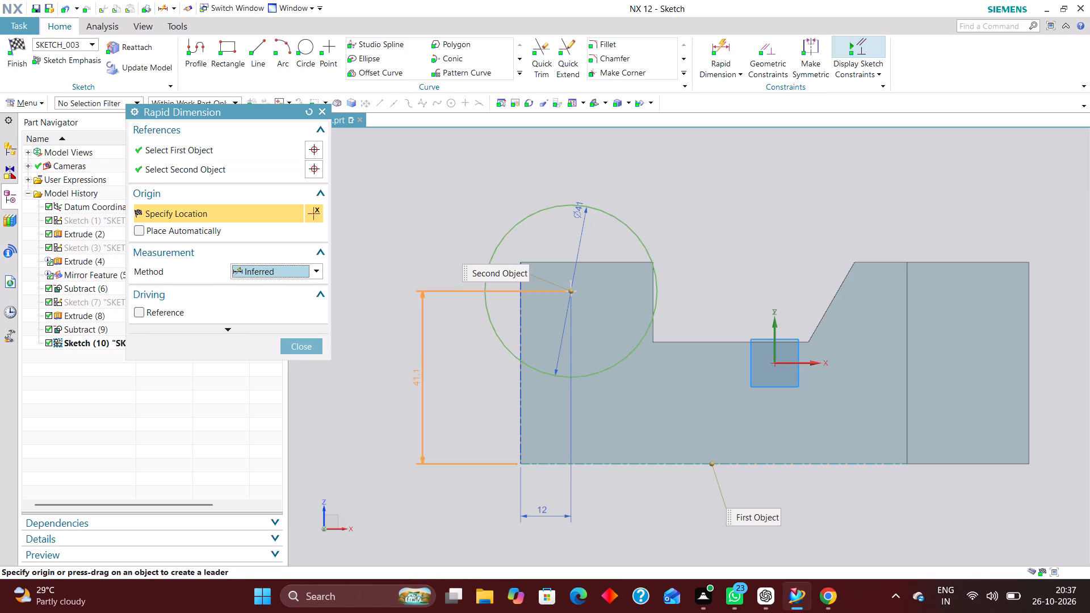
pyautogui.click(417, 384)
pyautogui.write('44')
pyautogui.press('Return')
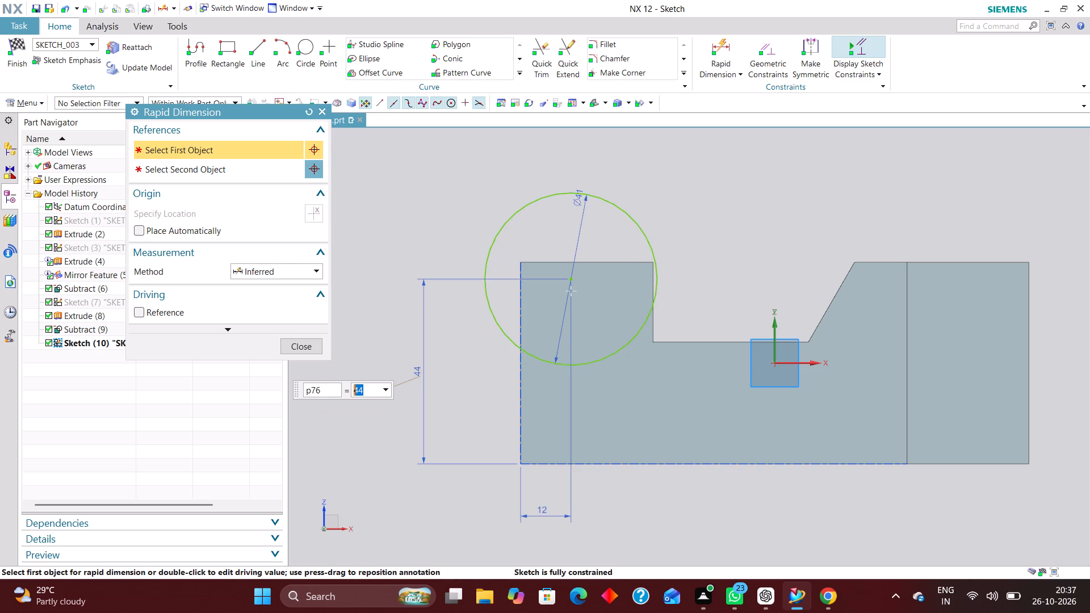
pyautogui.click(308, 350)
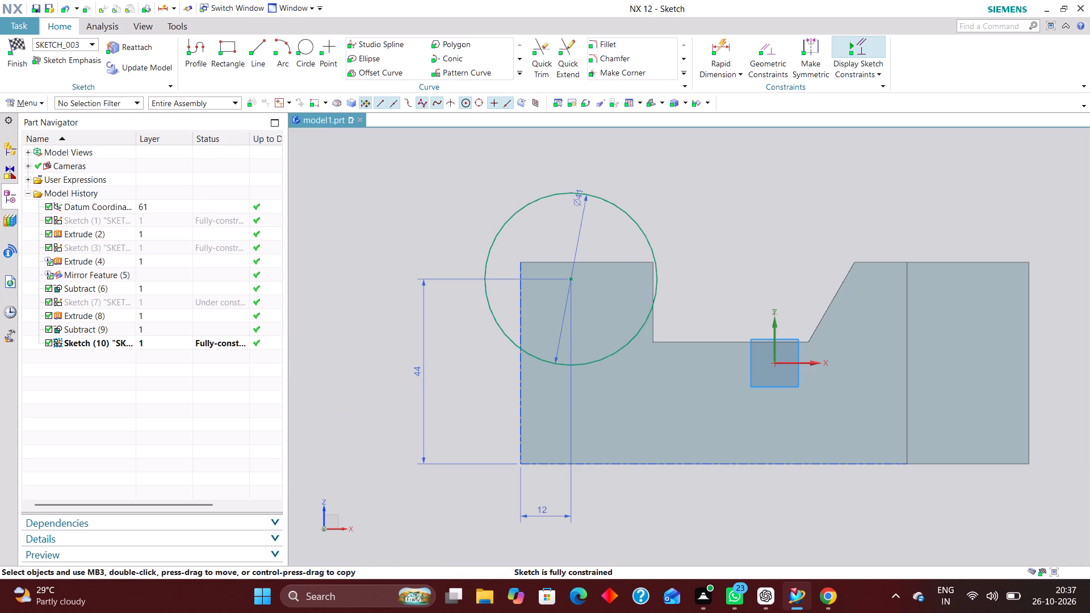
pyautogui.click(18, 48)
# Extrude the 41 mm circle by a symmetric value of 19 mm with no Boolean.
pyautogui.scroll(-8, 607, 368)
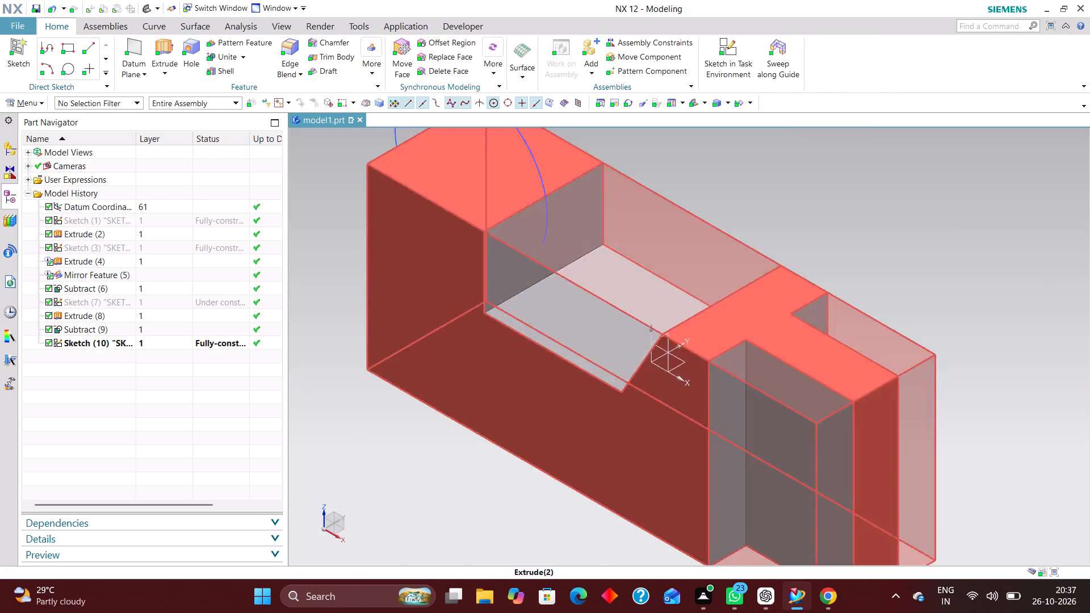
pyautogui.click(163, 42)
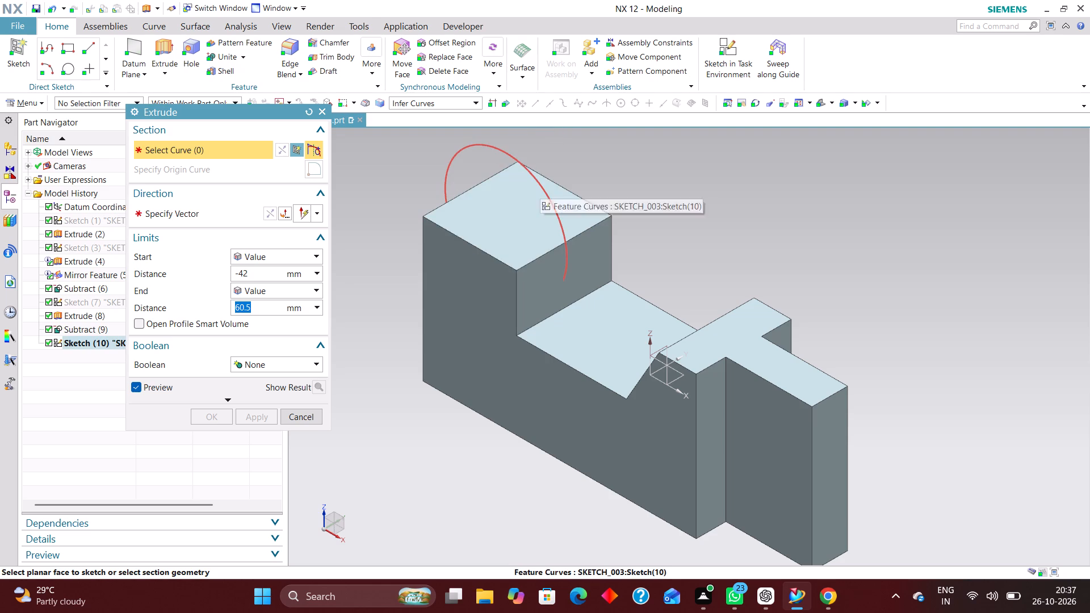
pyautogui.click(539, 183)
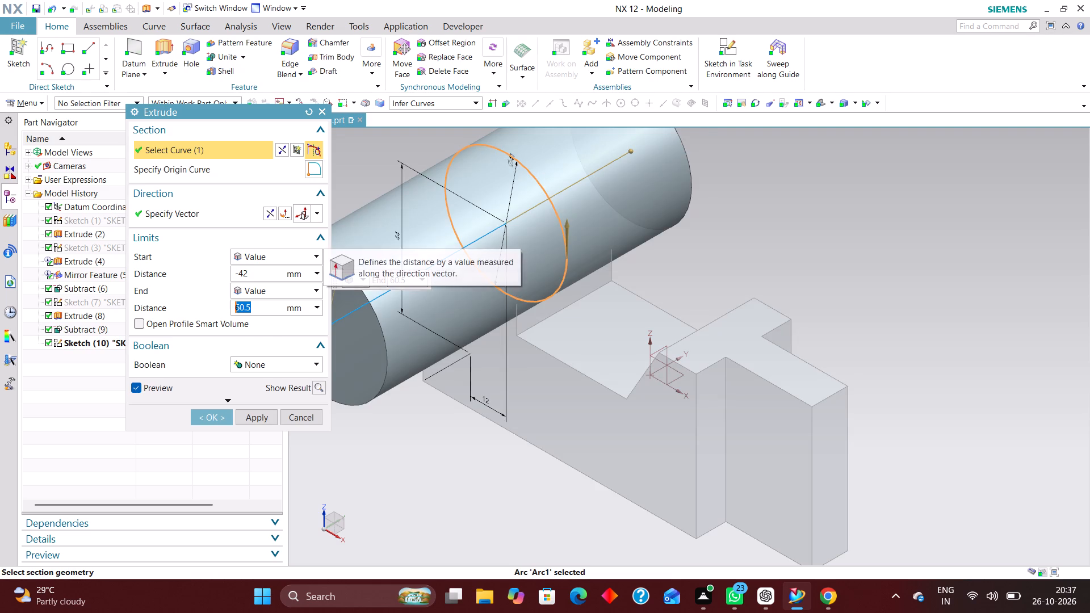
pyautogui.click(267, 254)
pyautogui.click(266, 282)
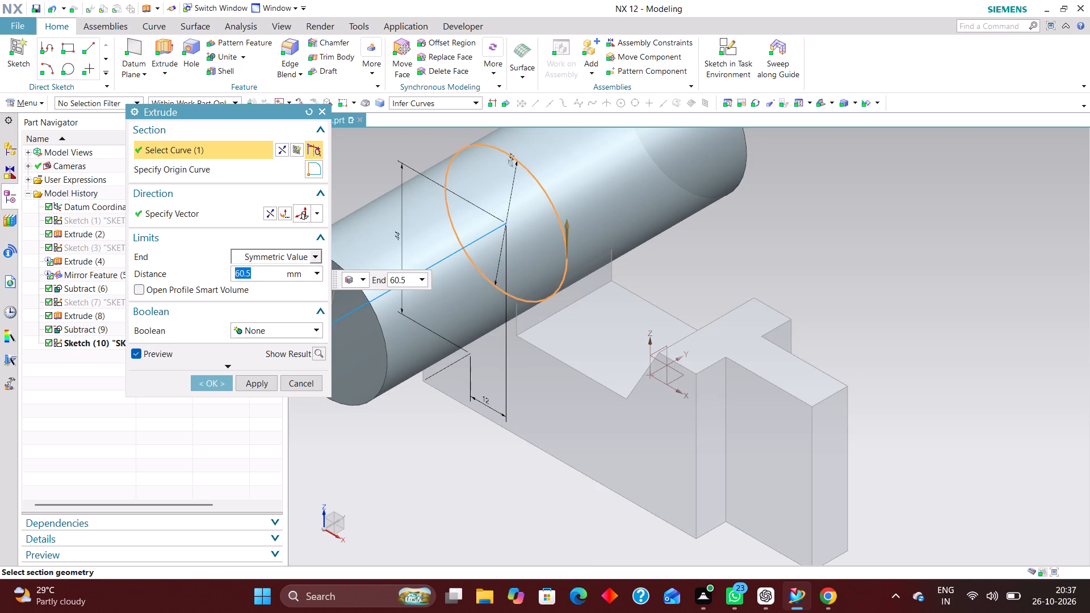
pyautogui.press('1')
pyautogui.press('9')
pyautogui.press('Return')
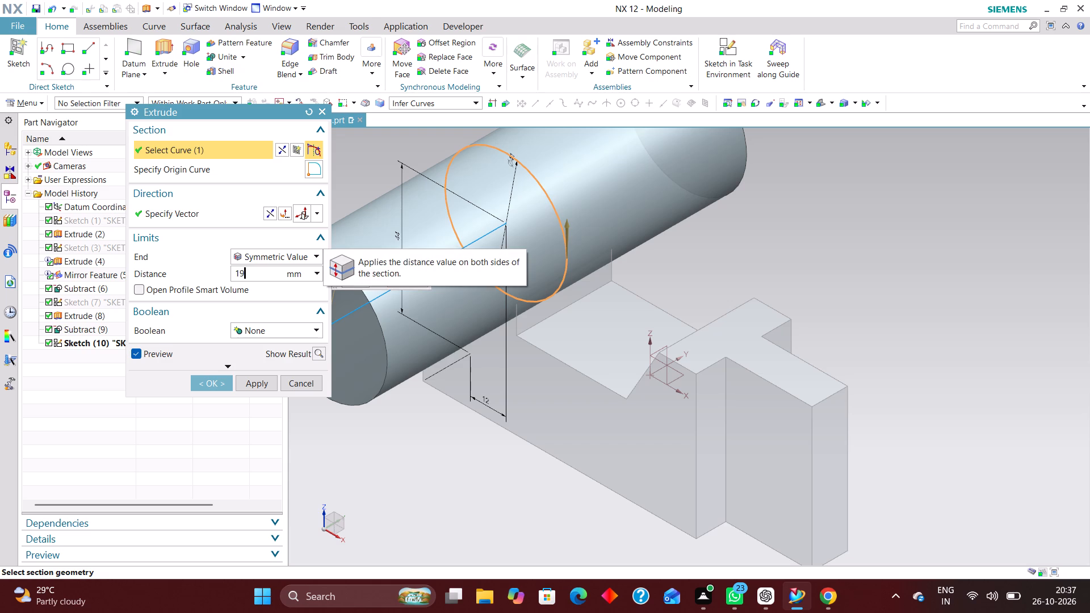
pyautogui.press('Return')
pyautogui.click(222, 387)
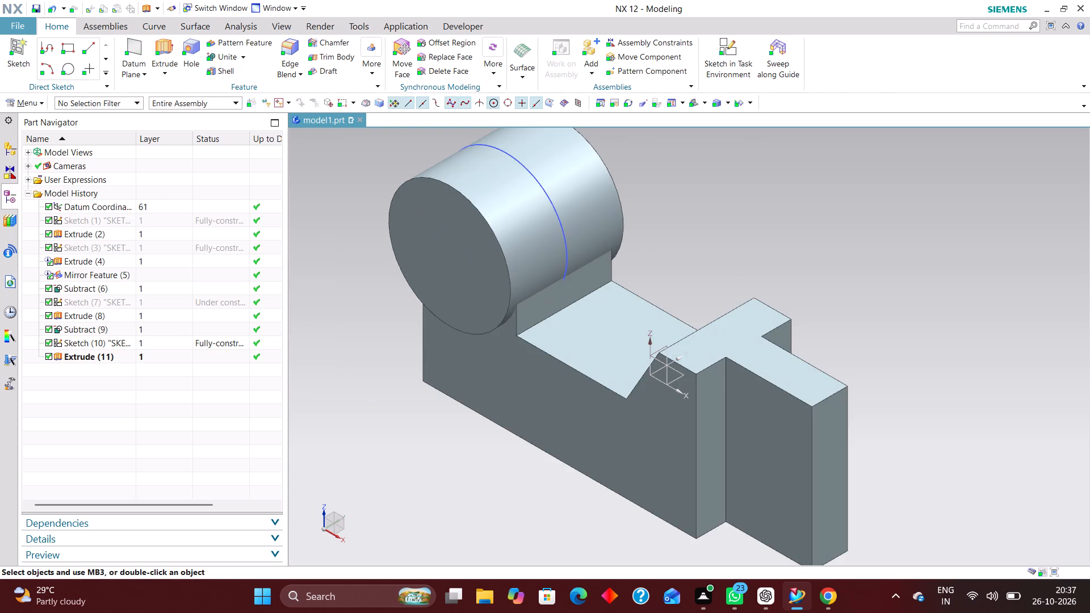
# Edit the recess profile sketch with rollback, dimension its top line at 50 mm and finish the sketch.
pyautogui.scroll(-1, 558, 413)
pyautogui.scroll(3, 502, 346)
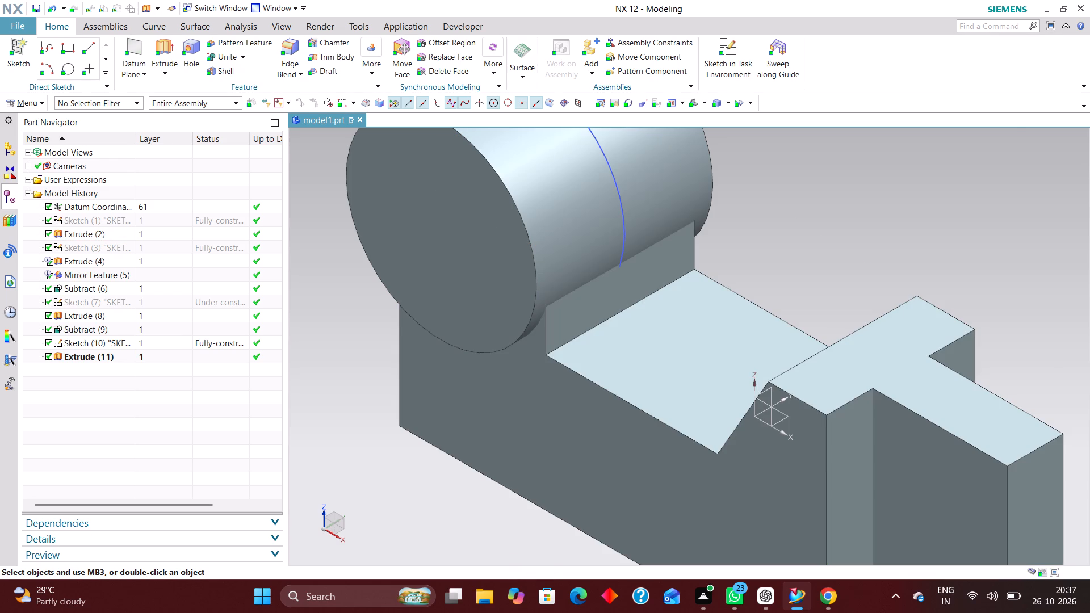
pyautogui.scroll(3, 583, 338)
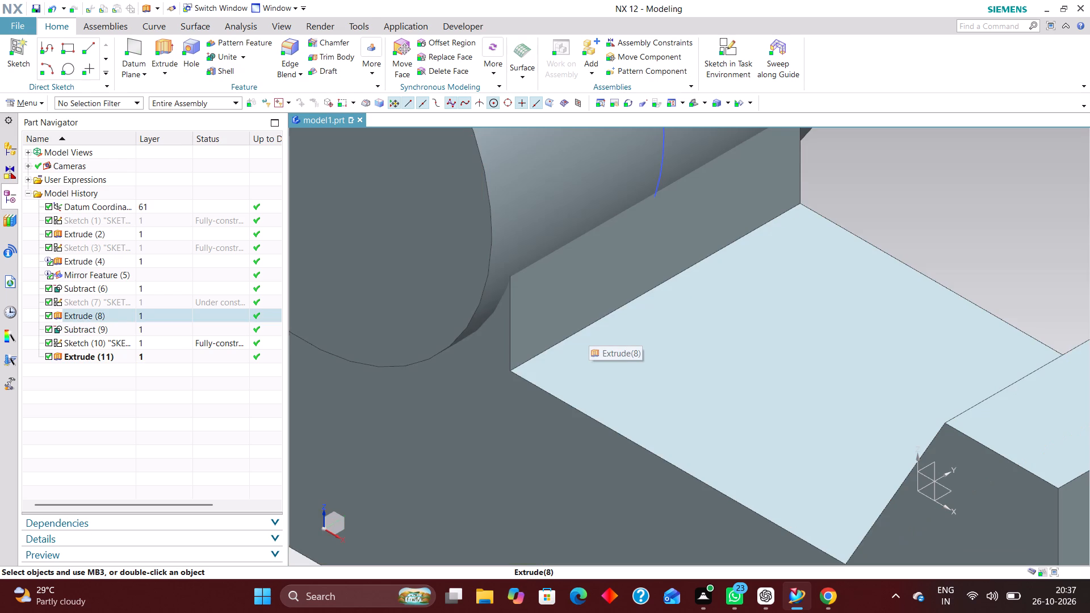
pyautogui.scroll(-3, 670, 351)
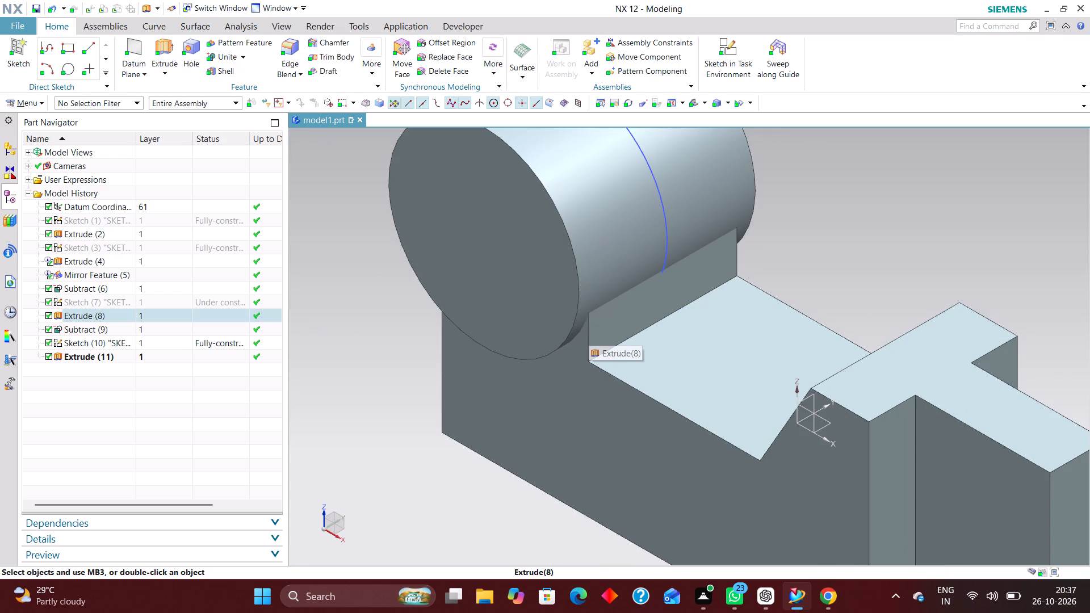
pyautogui.click(171, 304)
pyautogui.rightClick(171, 301)
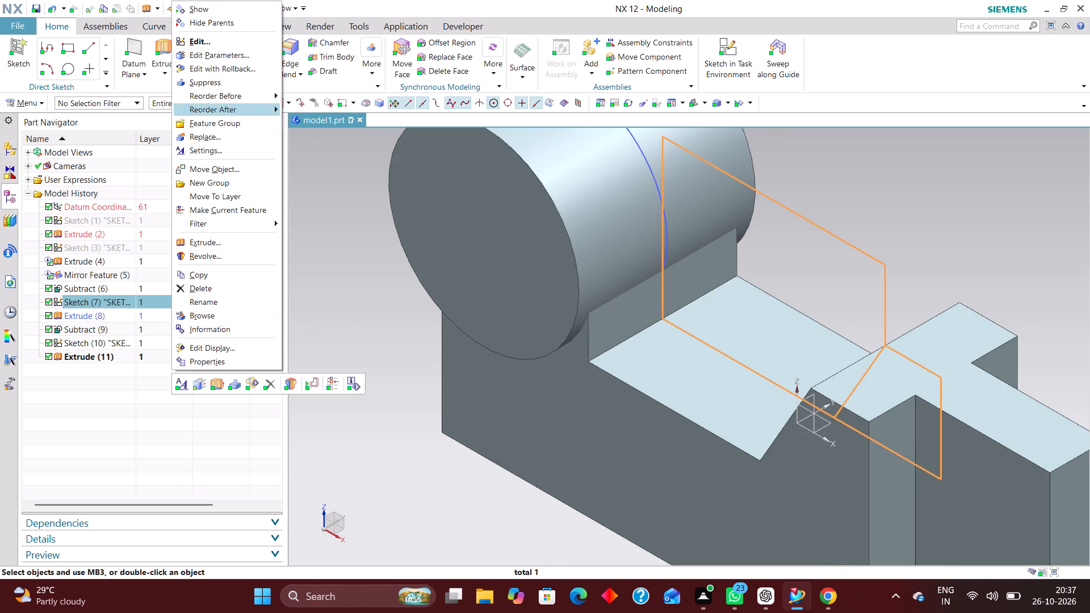
pyautogui.click(218, 66)
pyautogui.scroll(-1, 706, 409)
pyautogui.click(714, 48)
pyautogui.click(698, 210)
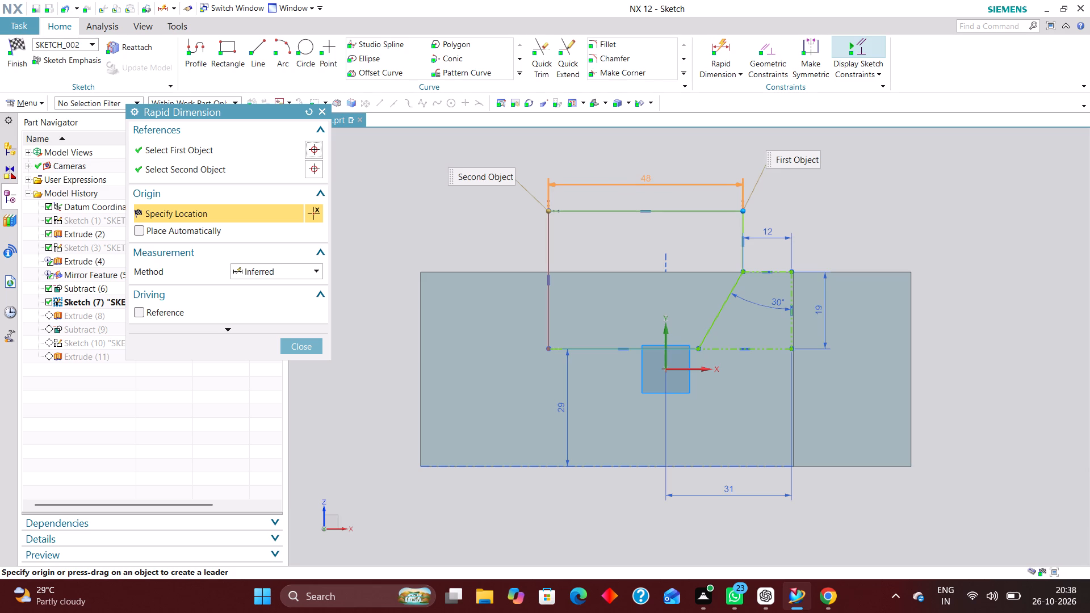
pyautogui.click(660, 175)
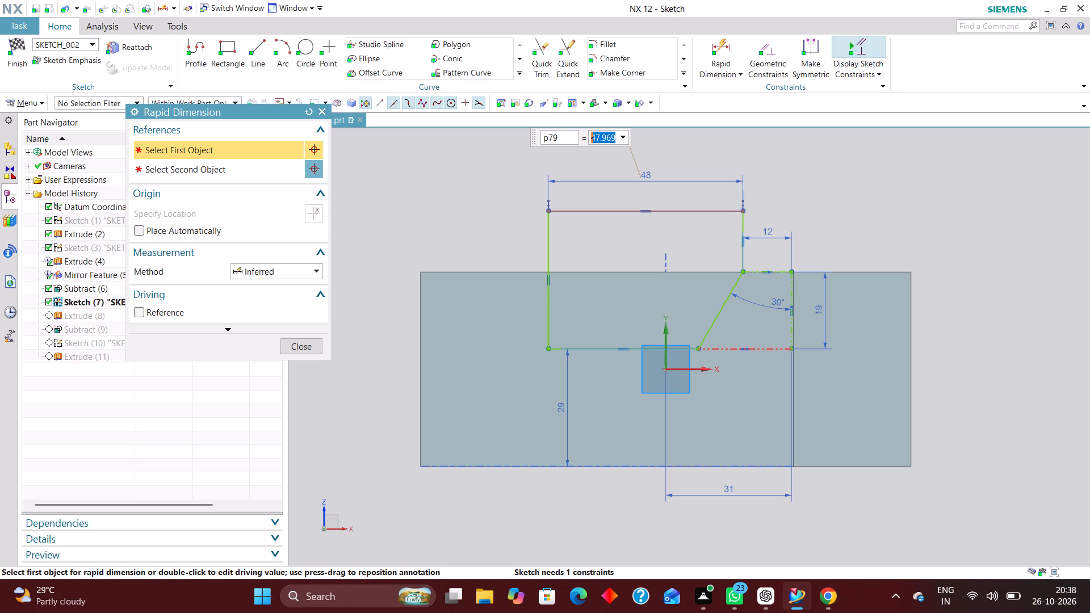
pyautogui.write('50')
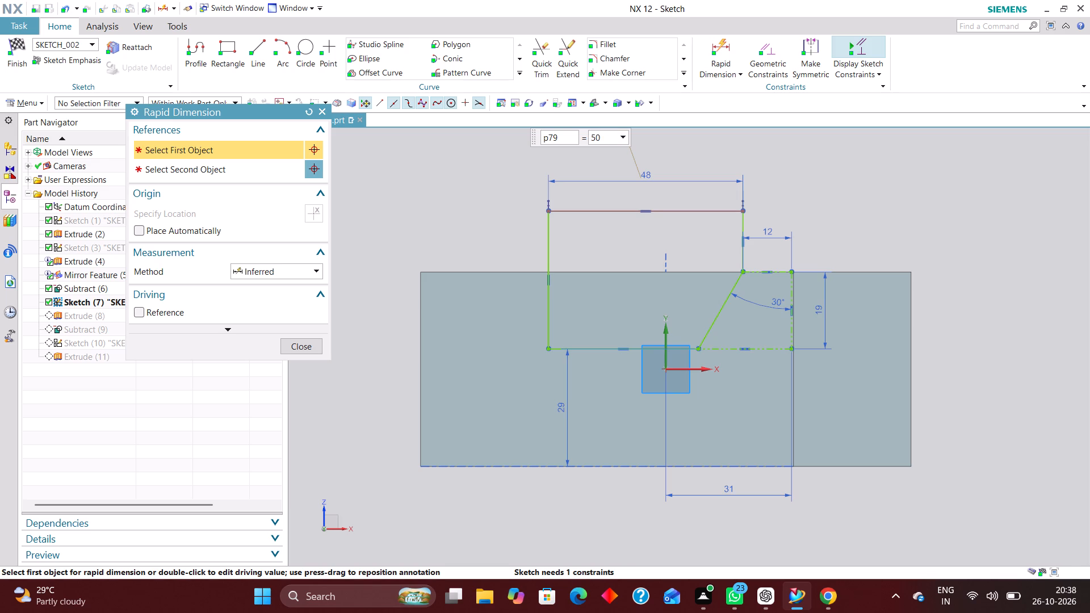
pyautogui.press('Return')
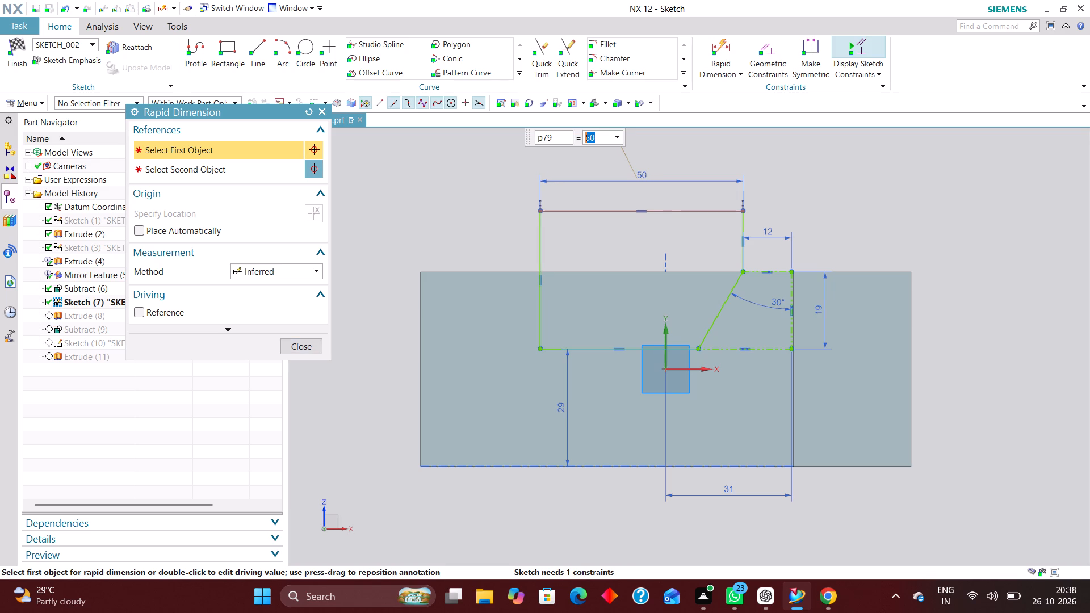
pyautogui.click(305, 348)
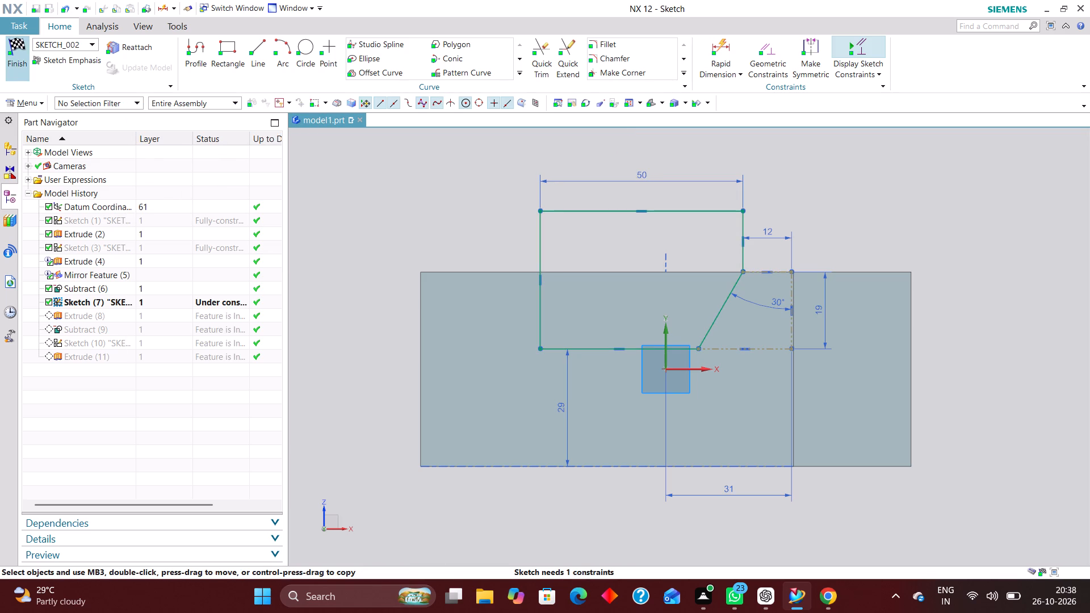
pyautogui.click(15, 47)
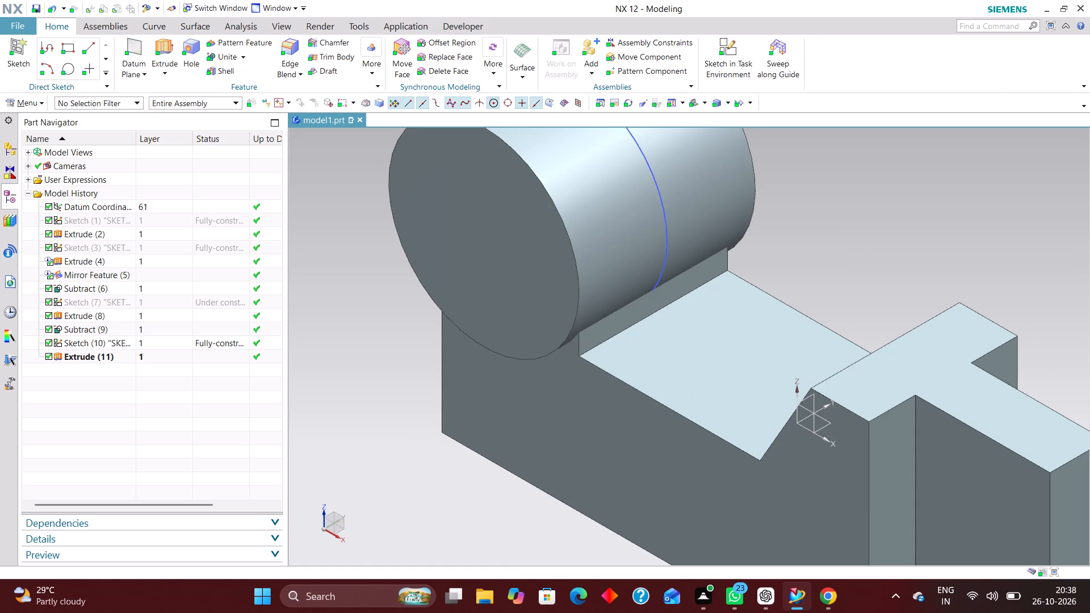
# Examine from several angles how the cylinder meets the short vertical wall of the recess.
pyautogui.scroll(4, 614, 365)
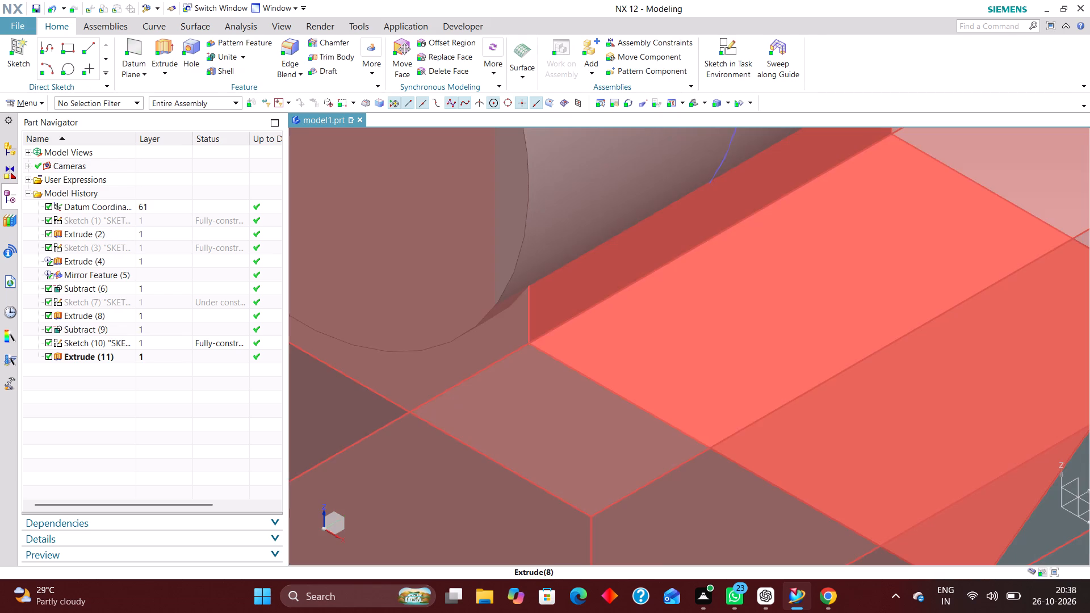
pyautogui.scroll(-4, 625, 389)
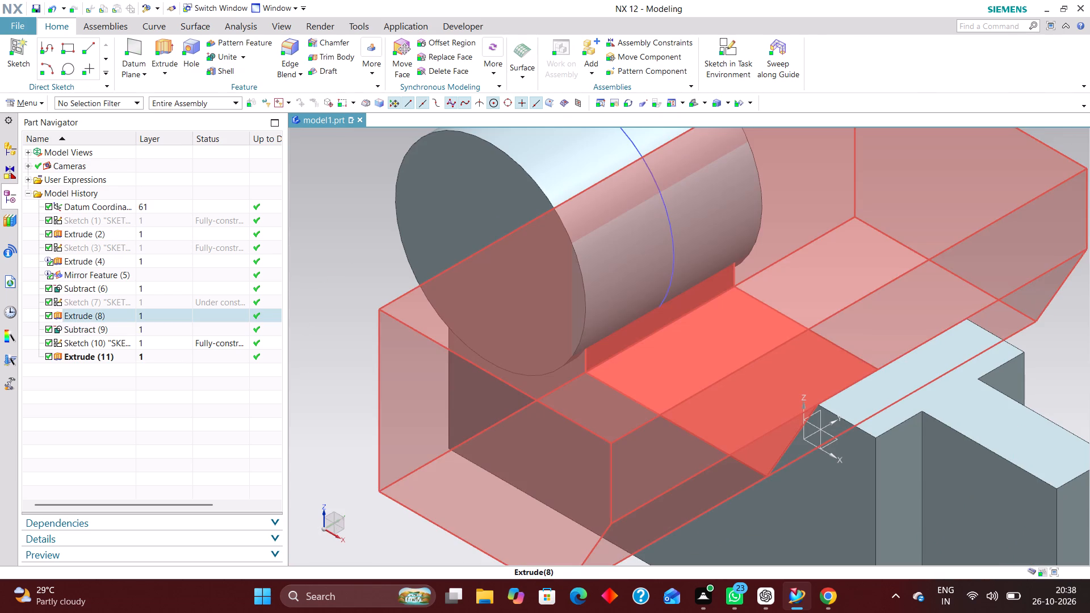
pyautogui.scroll(3, 594, 333)
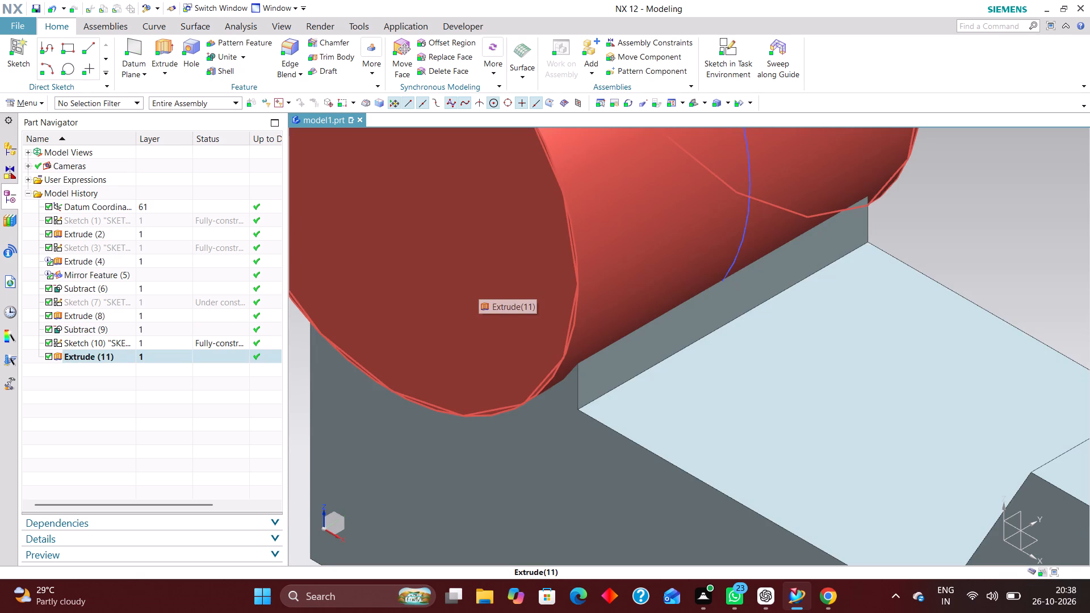
pyautogui.moveTo(536, 412); pyautogui.dragTo(569, 360, button='middle')
pyautogui.moveTo(569, 360); pyautogui.dragTo(565, 380, button='middle')
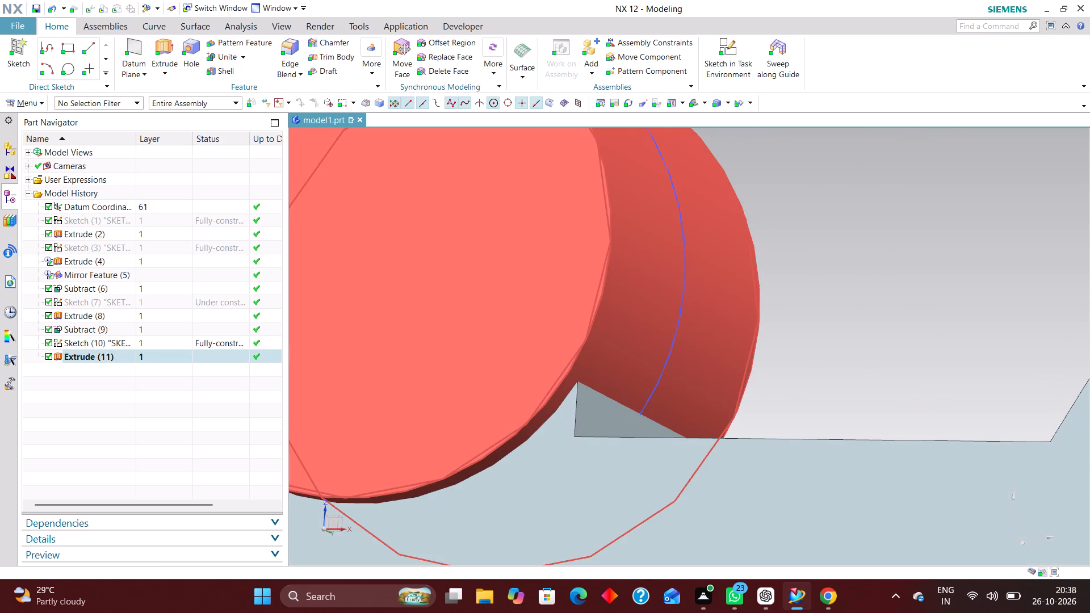
pyautogui.moveTo(931, 326); pyautogui.dragTo(815, 326, button='right')
pyautogui.scroll(-2, 727, 327)
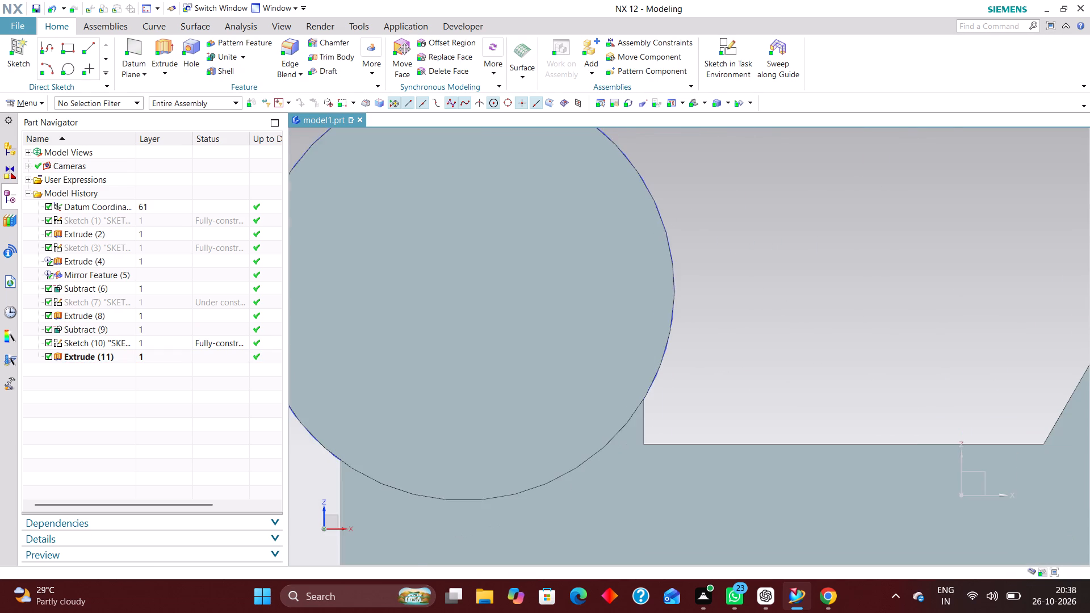
pyautogui.moveTo(795, 361); pyautogui.dragTo(766, 367, button='middle')
pyautogui.scroll(-1, 768, 364)
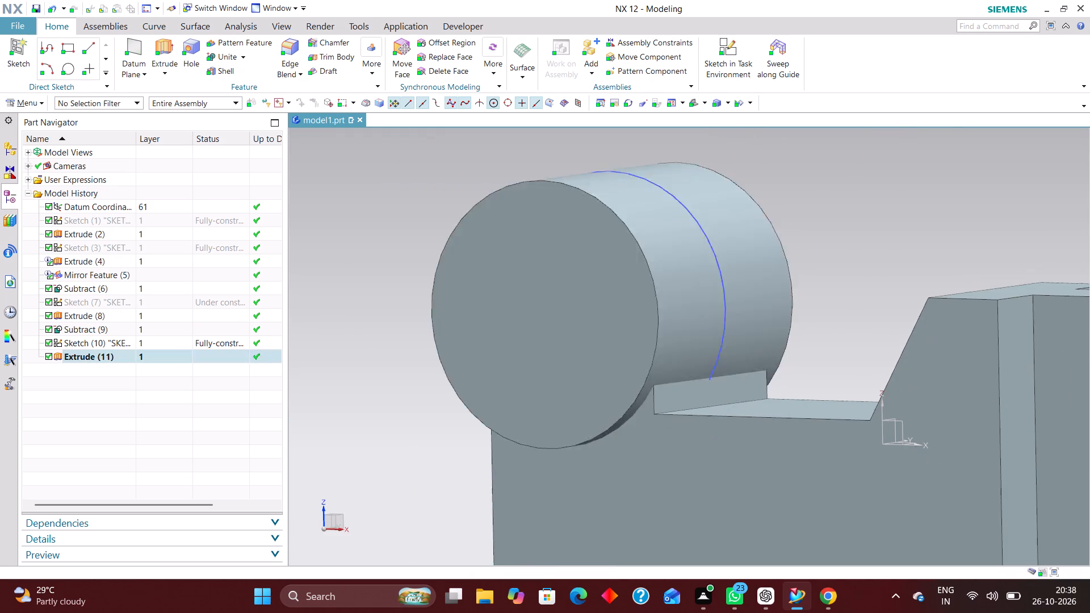
# Edge-blend the inner edge between the recess floor and the short vertical wall under the cylinder, reducing it to a small circular radius.
pyautogui.click(294, 48)
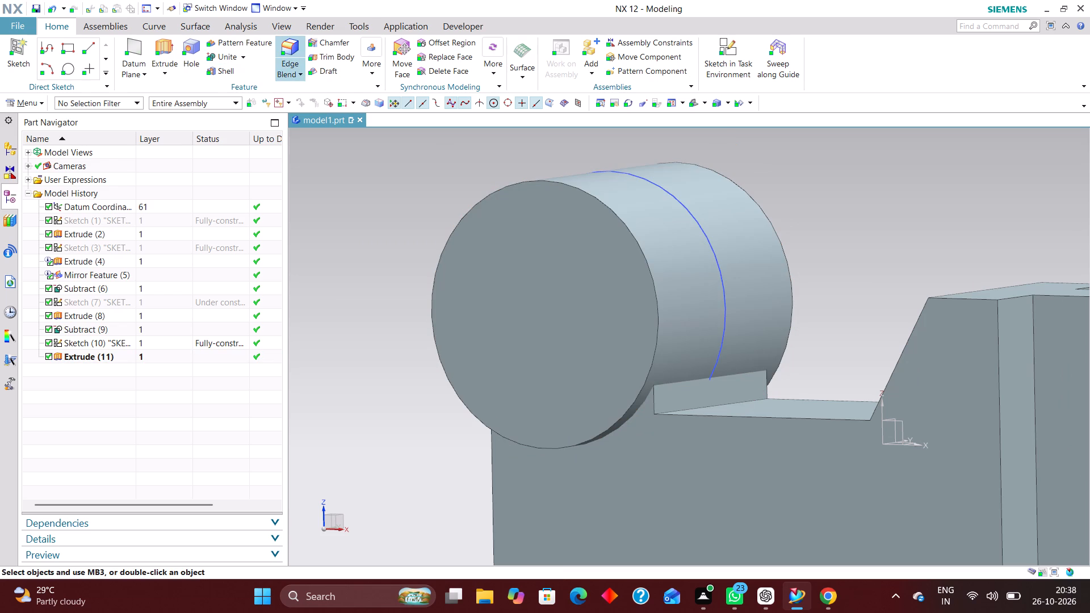
pyautogui.scroll(4, 690, 403)
pyautogui.click(692, 411)
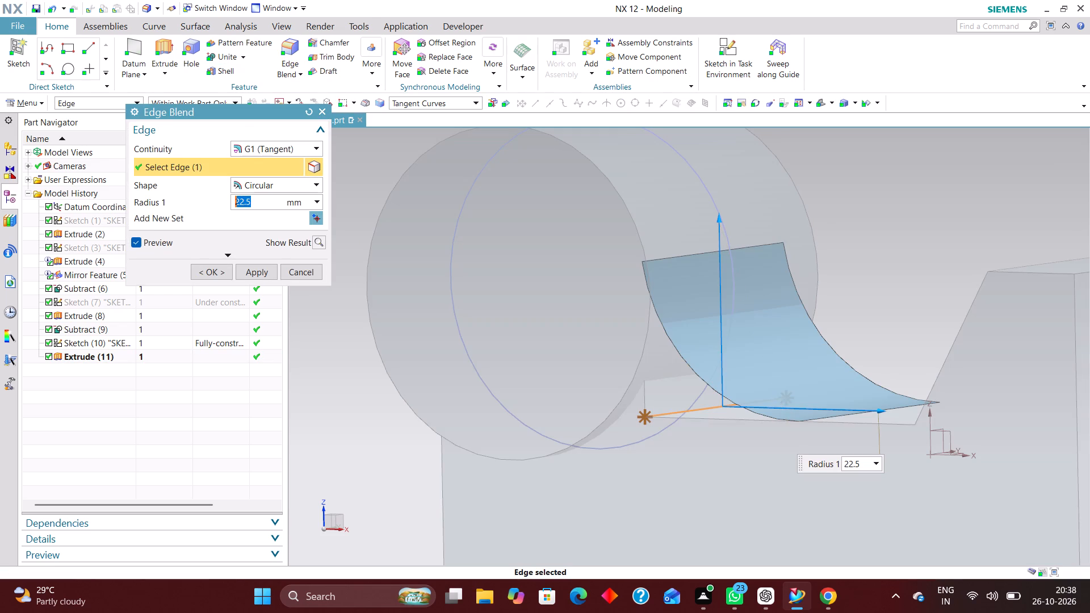
pyautogui.moveTo(881, 410); pyautogui.dragTo(812, 393)
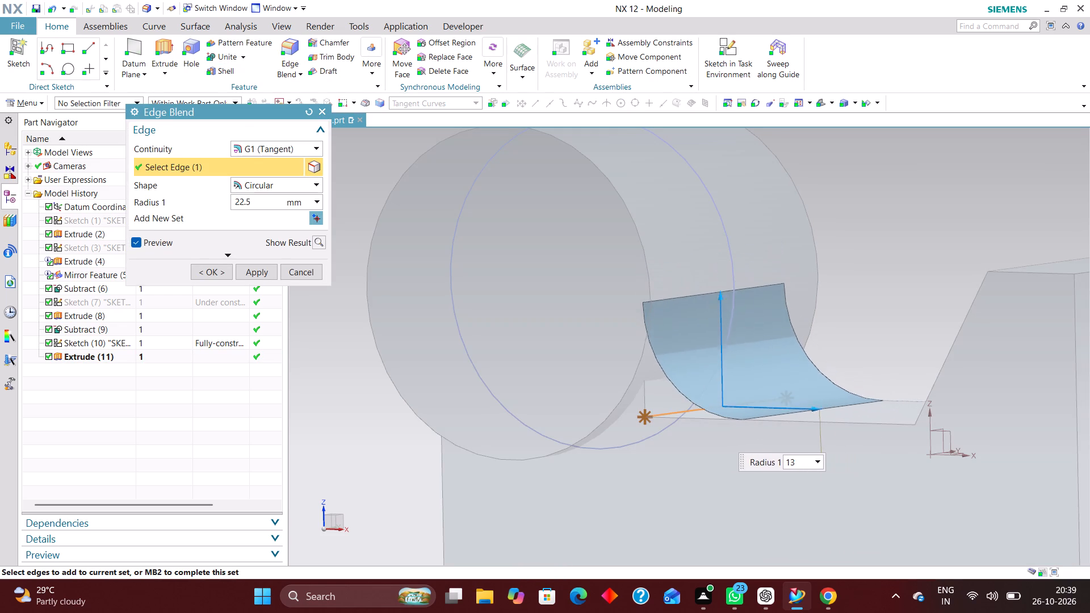
pyautogui.moveTo(812, 393); pyautogui.dragTo(760, 382)
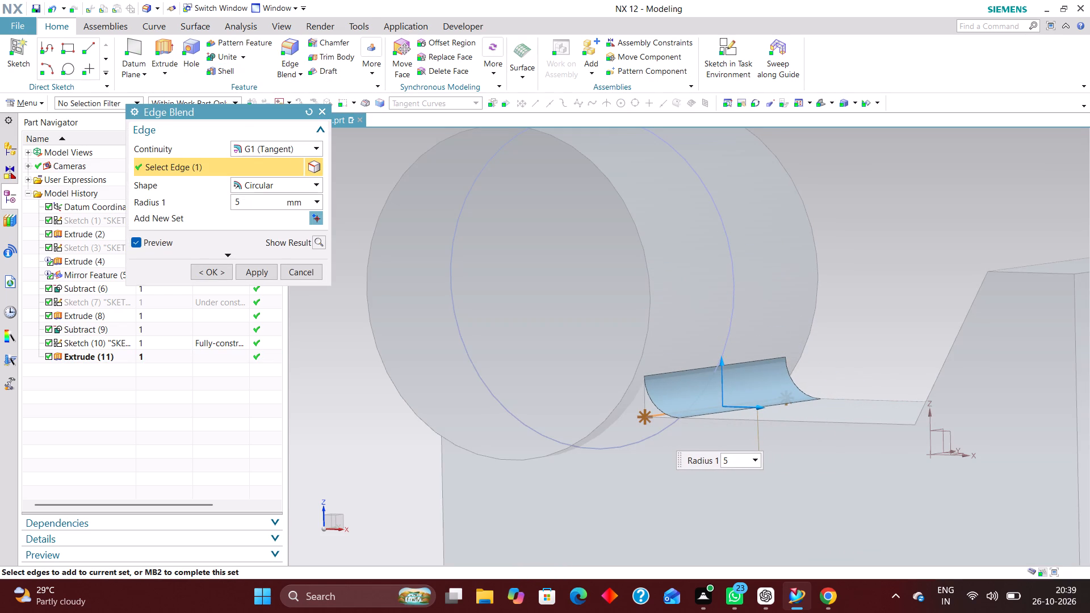
pyautogui.moveTo(760, 382); pyautogui.dragTo(768, 386)
pyautogui.click(215, 272)
# Show the model isometrically and hide the 41 mm circle sketch around the cylinder.
pyautogui.scroll(-3, 555, 436)
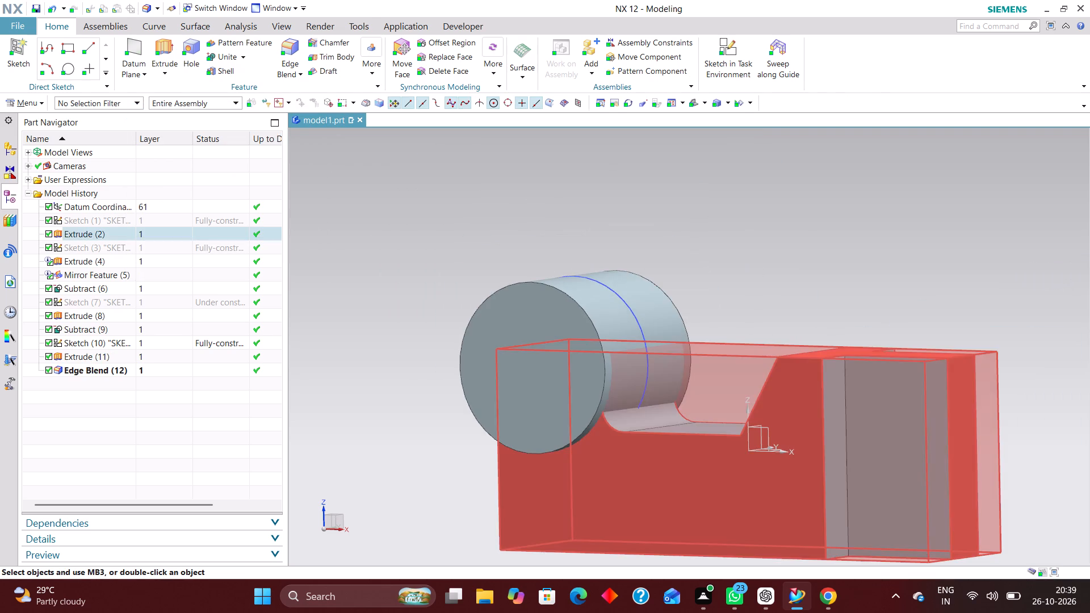
pyautogui.moveTo(605, 466); pyautogui.dragTo(614, 486, button='middle')
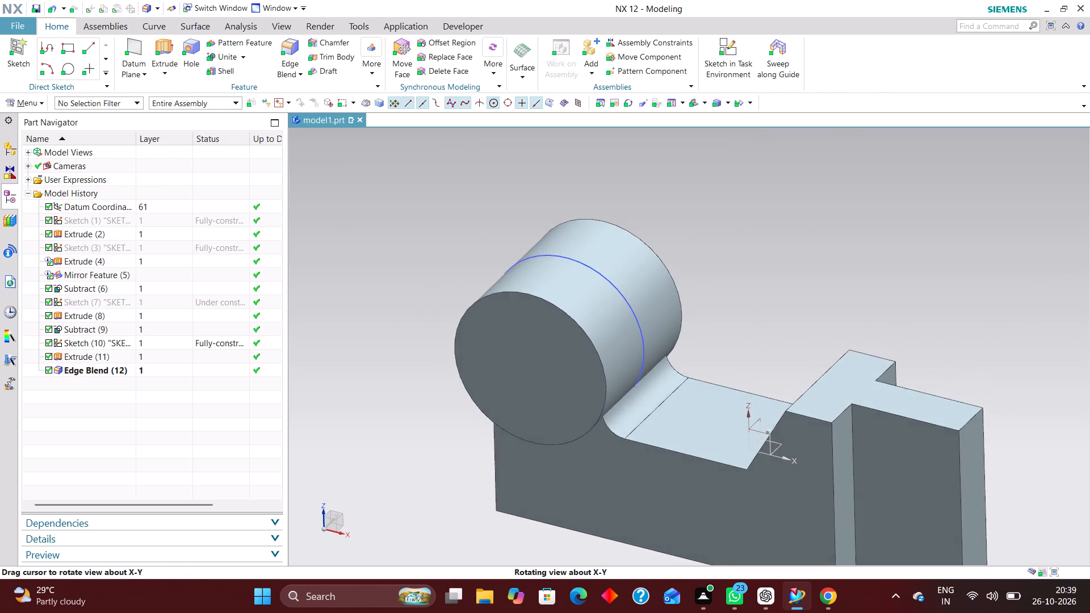
pyautogui.moveTo(614, 486); pyautogui.dragTo(615, 486, button='middle')
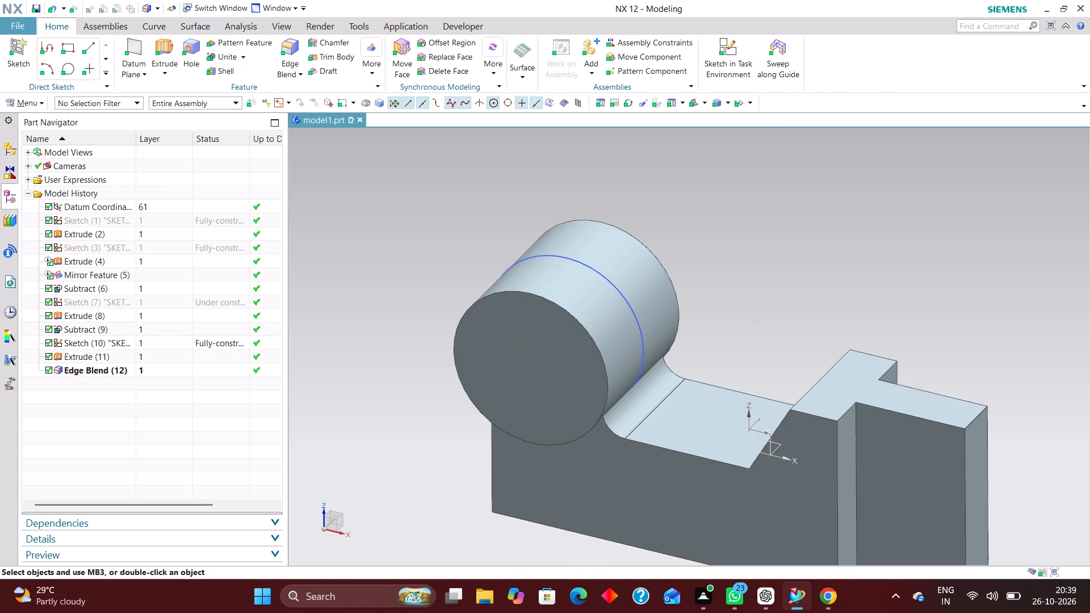
pyautogui.press('End')
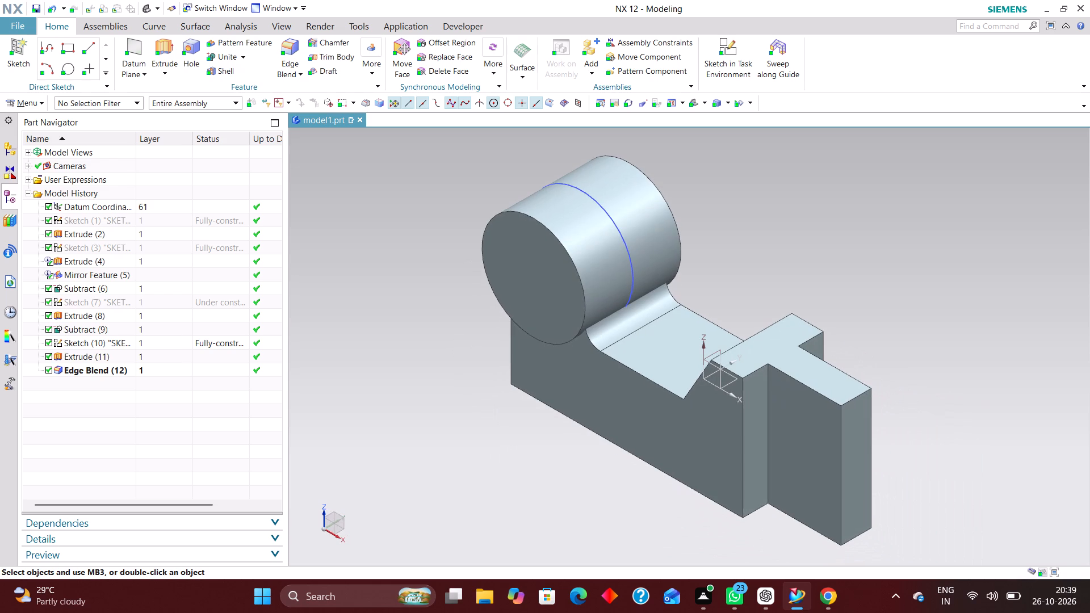
pyautogui.scroll(-1, 798, 296)
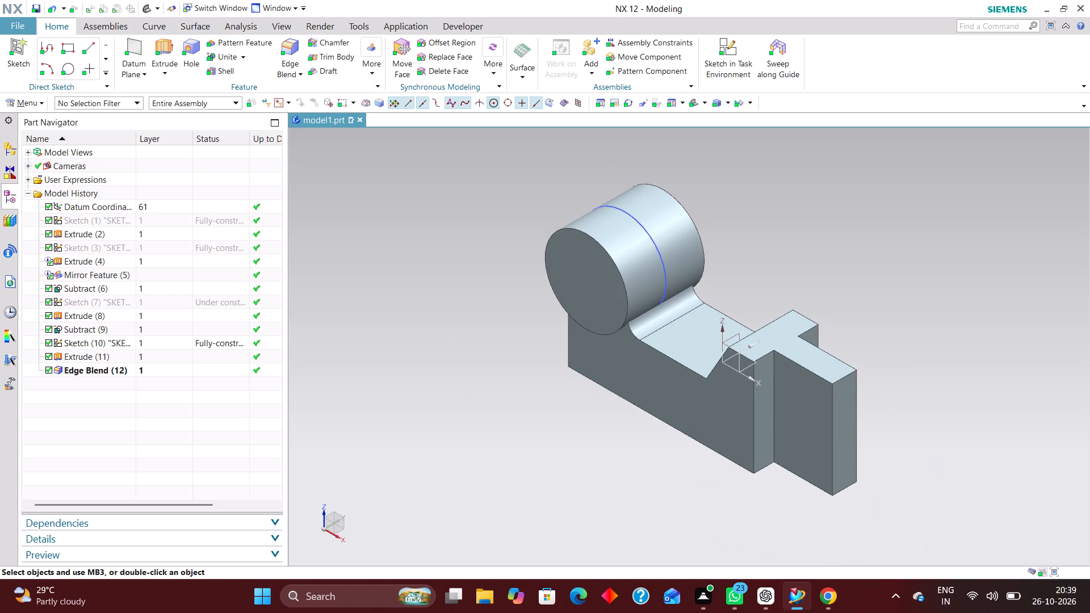
pyautogui.scroll(1, 790, 271)
pyautogui.moveTo(625, 240); pyautogui.dragTo(639, 279, button='right')
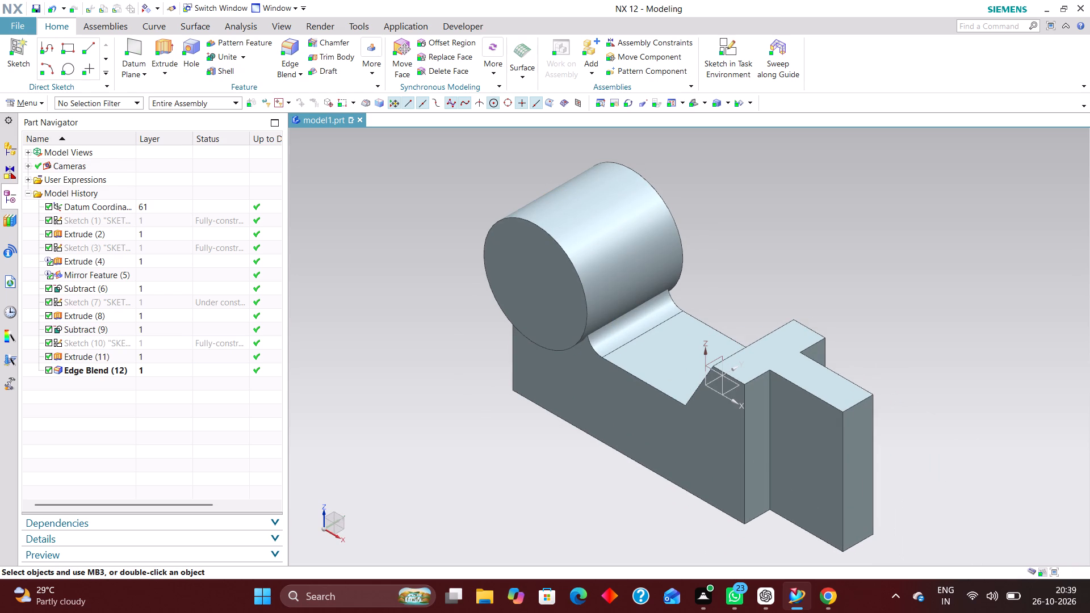
# Create a sketch on the XZ datum plane and draw a rectangle about 24 by 26 mm over the cylinder's upper-left quarter.
pyautogui.scroll(-2, 705, 354)
pyautogui.scroll(2, 823, 331)
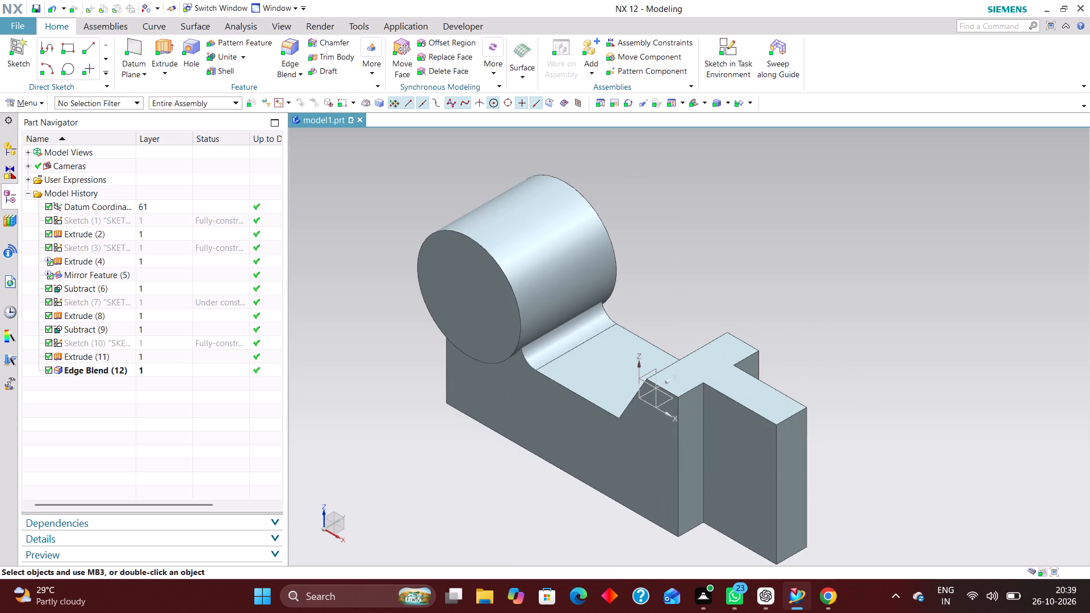
pyautogui.click(730, 43)
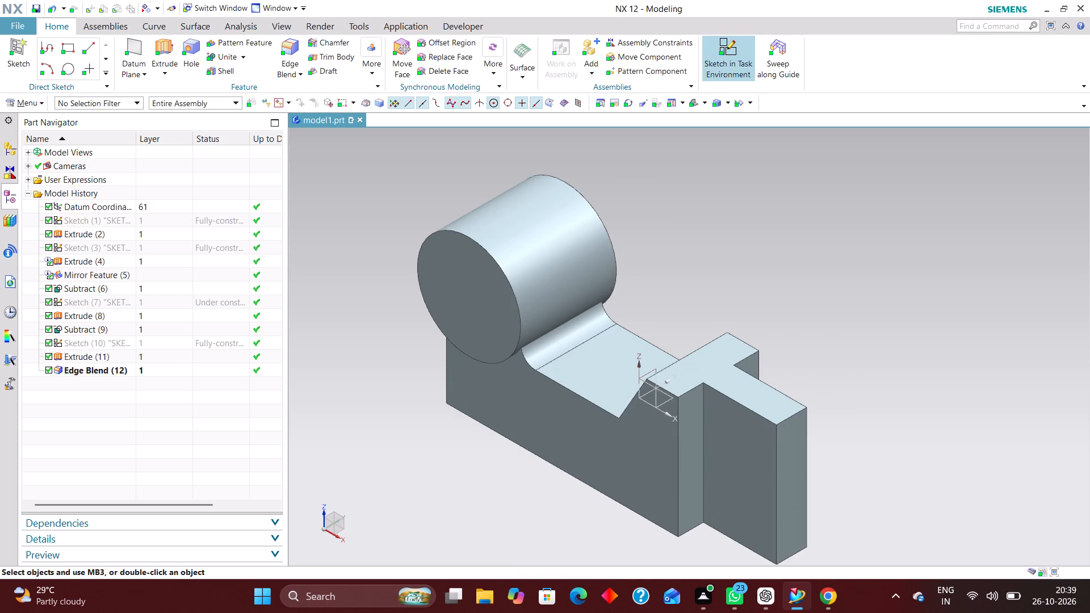
pyautogui.click(652, 385)
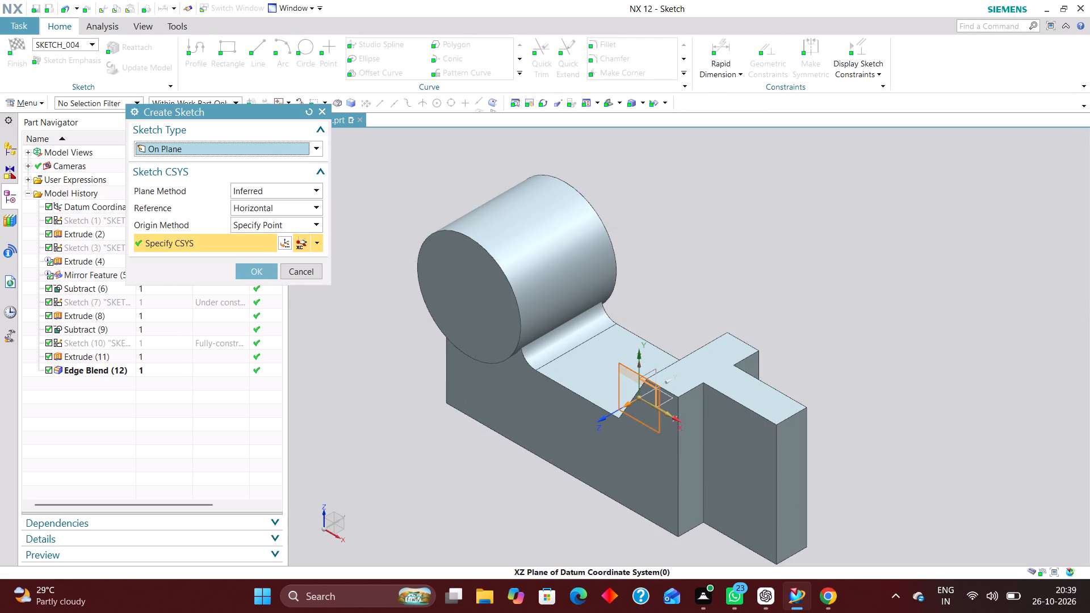
pyautogui.click(267, 276)
pyautogui.scroll(-1, 668, 443)
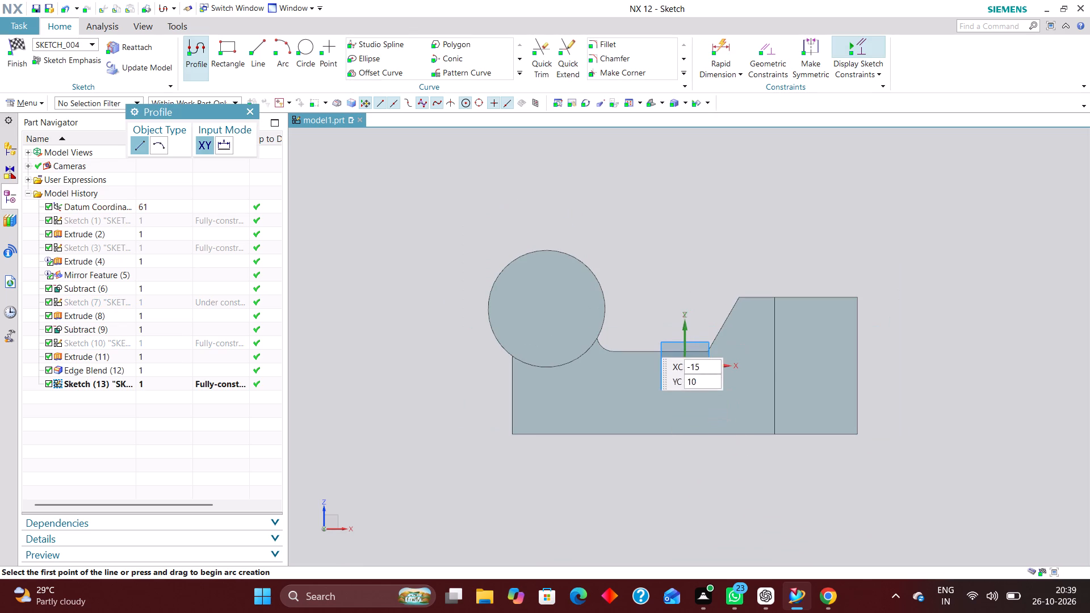
pyautogui.scroll(1, 595, 271)
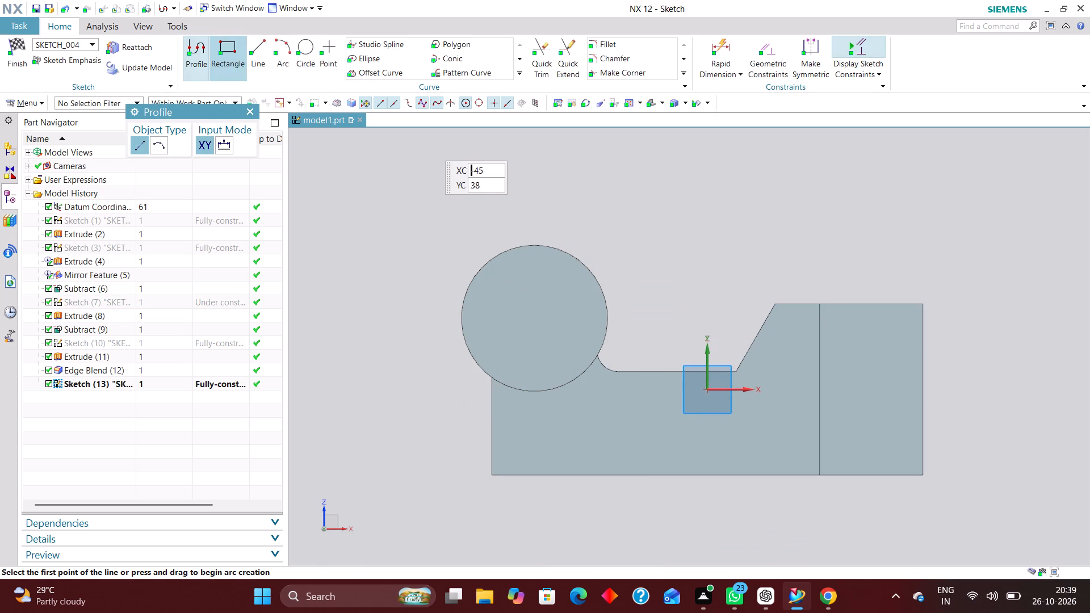
pyautogui.click(232, 41)
pyautogui.click(446, 240)
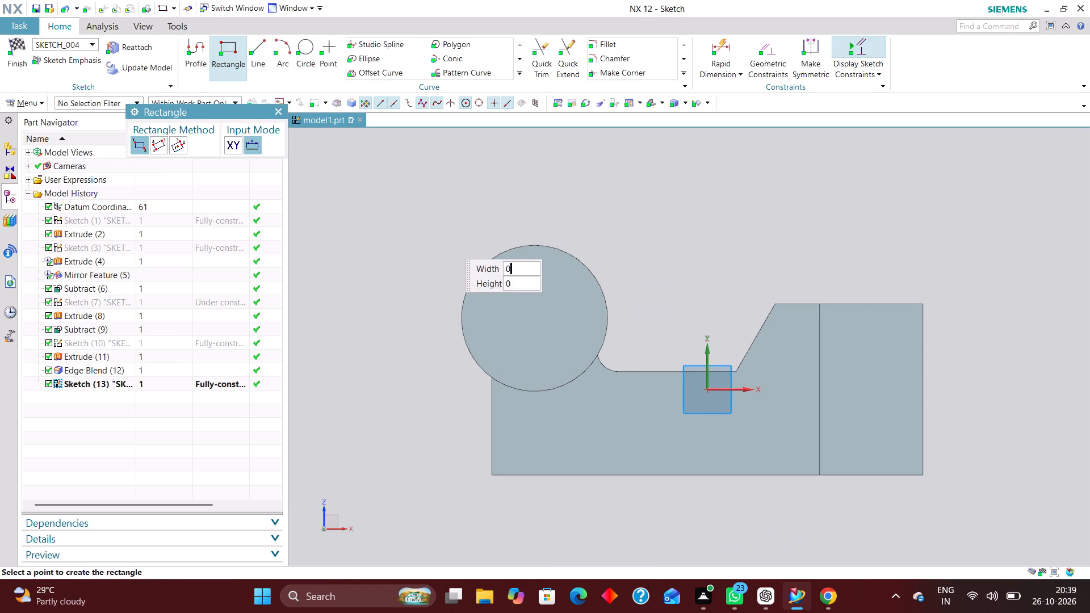
pyautogui.click(534, 335)
# Dimension the rectangle's top line above the horizontal axis, trying 40, 39 and 41 mm and settling on 40.5 mm.
pyautogui.click(719, 45)
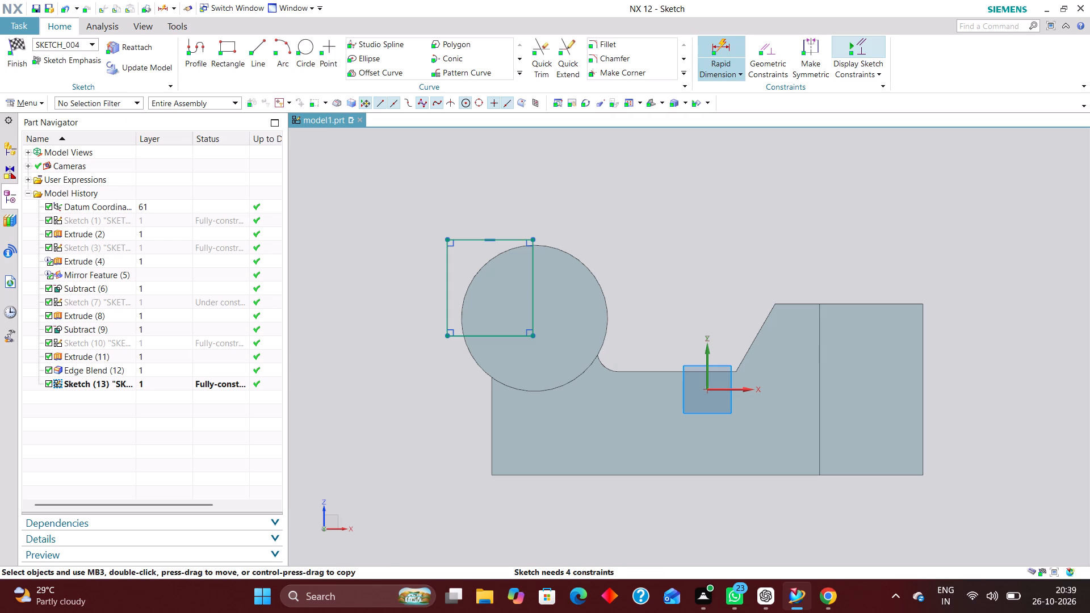
pyautogui.click(726, 389)
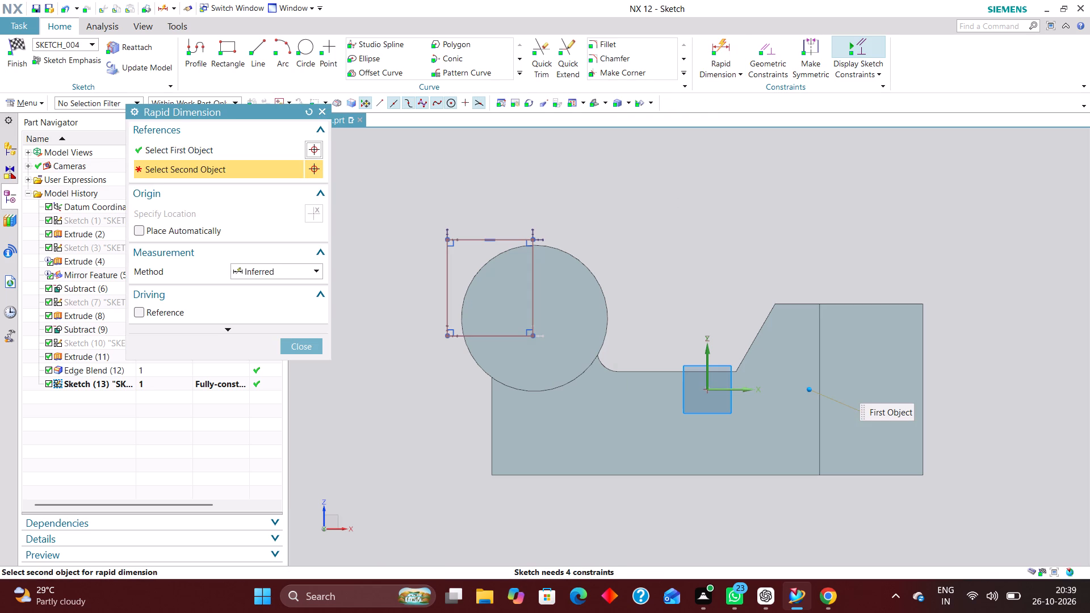
pyautogui.click(490, 237)
pyautogui.click(659, 296)
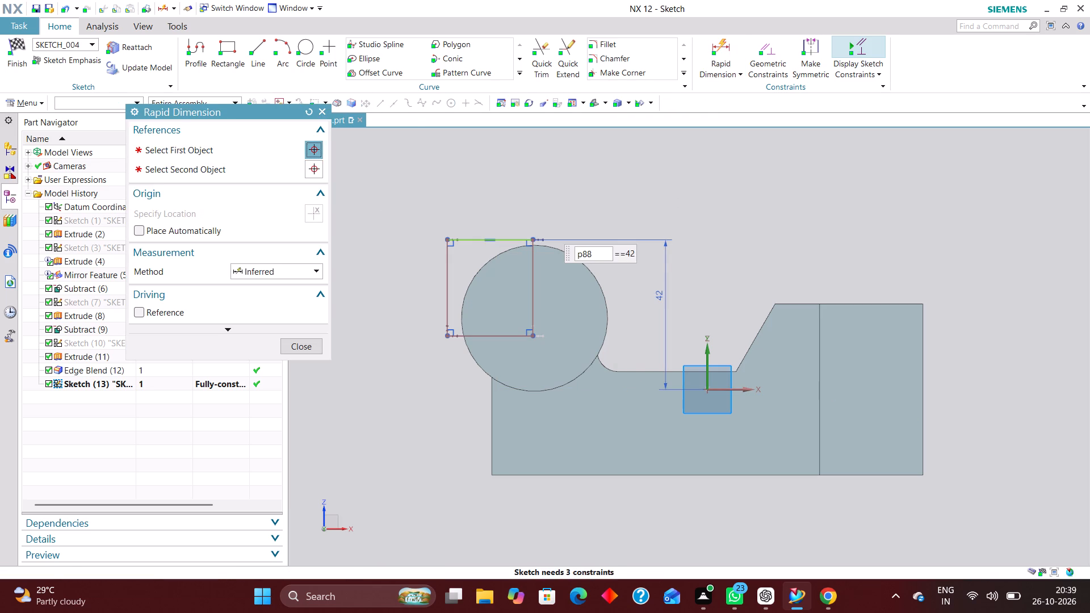
pyautogui.write('40')
pyautogui.press('Return')
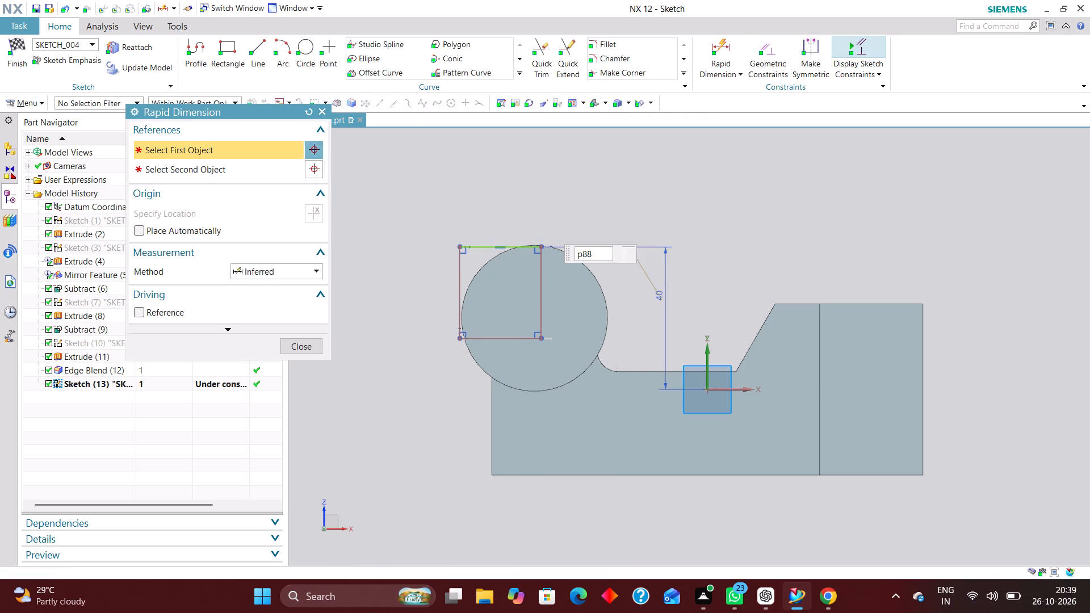
pyautogui.scroll(7, 536, 246)
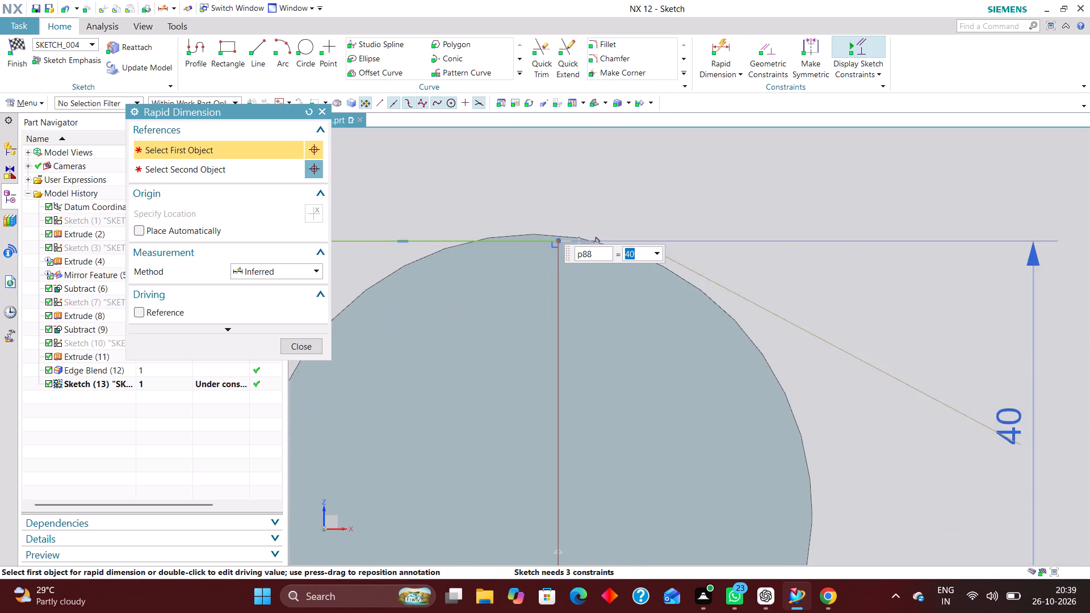
pyautogui.scroll(-3, 542, 246)
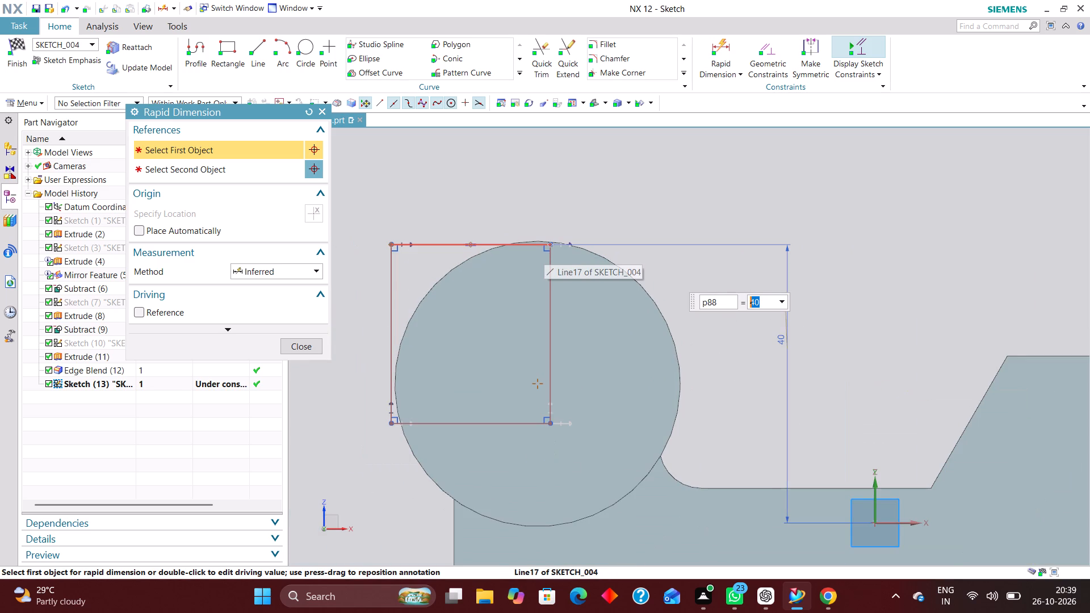
pyautogui.write('39')
pyautogui.press('Return')
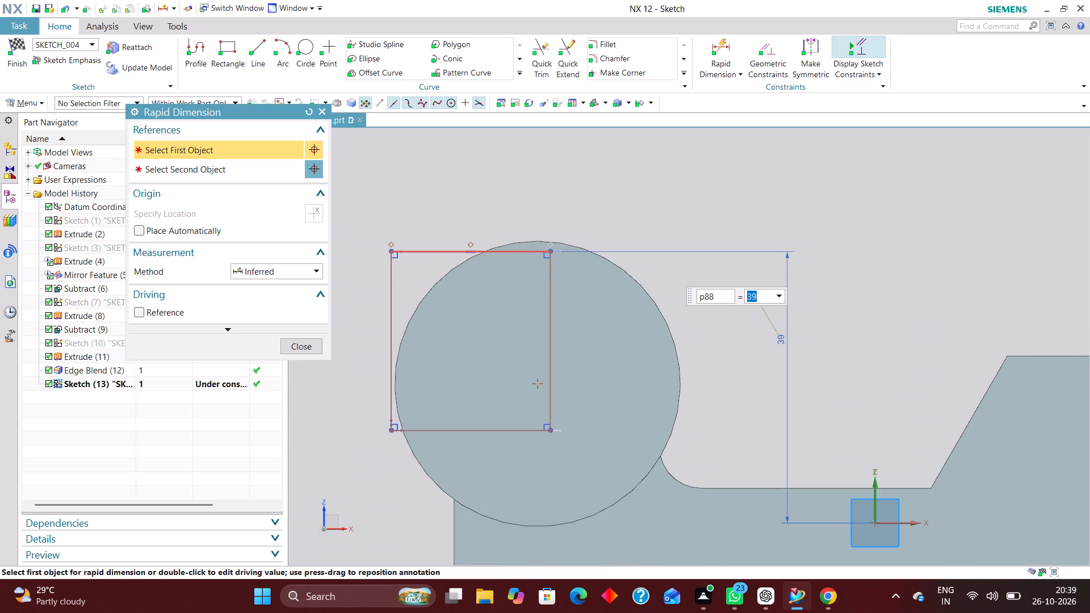
pyautogui.write('41')
pyautogui.press('Return')
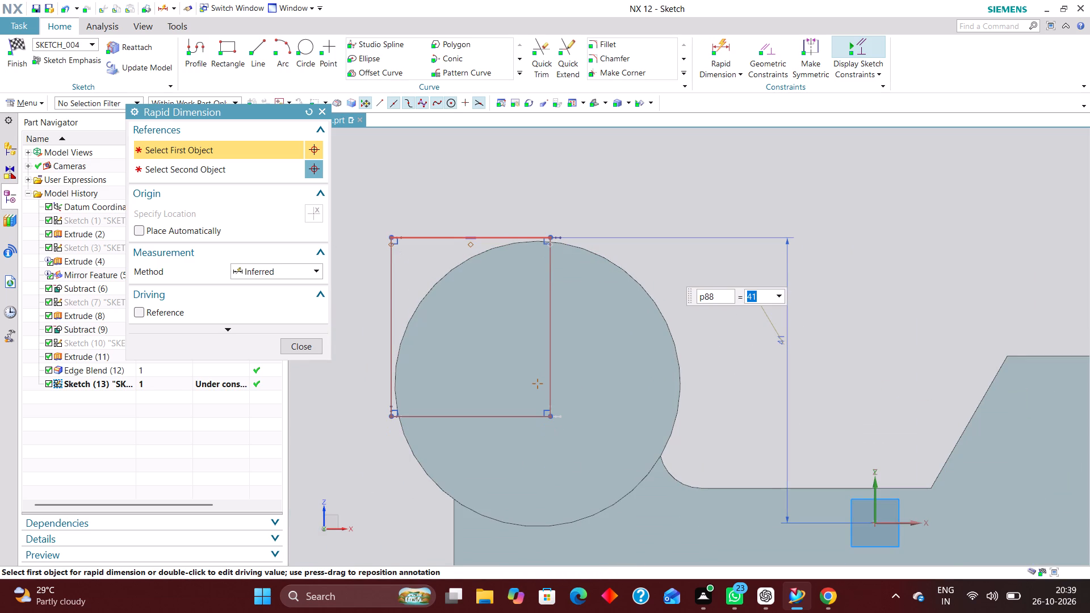
pyautogui.write('40.5')
pyautogui.press('Return')
# Dimension the length of the rectangle's top line, trying 23 and 20 mm and settling on 21 mm.
pyautogui.scroll(-2, 552, 322)
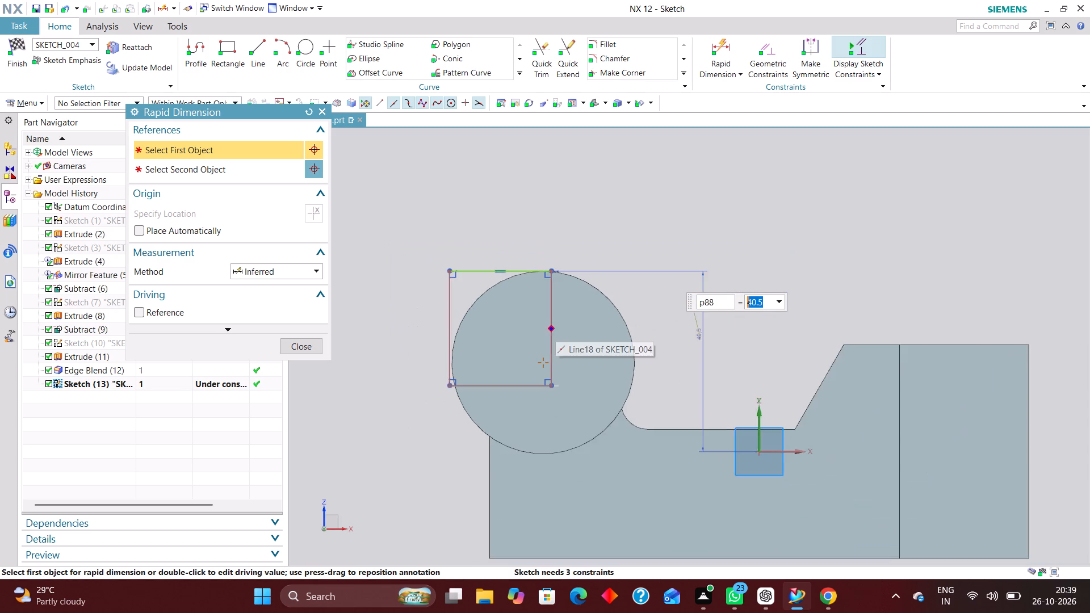
pyautogui.scroll(3, 550, 360)
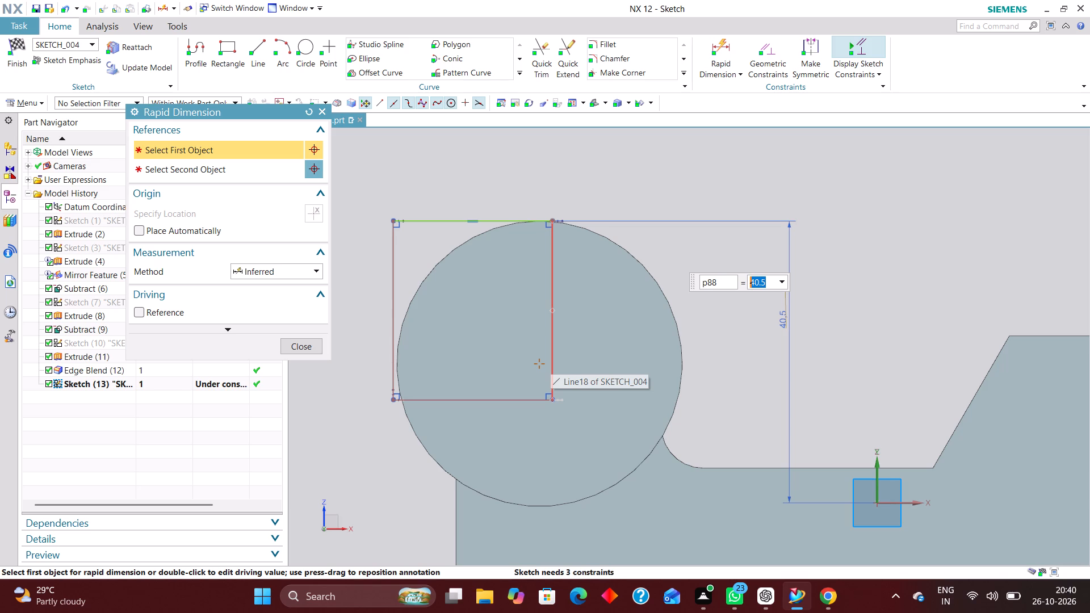
pyautogui.scroll(-3, 518, 391)
pyautogui.scroll(3, 495, 420)
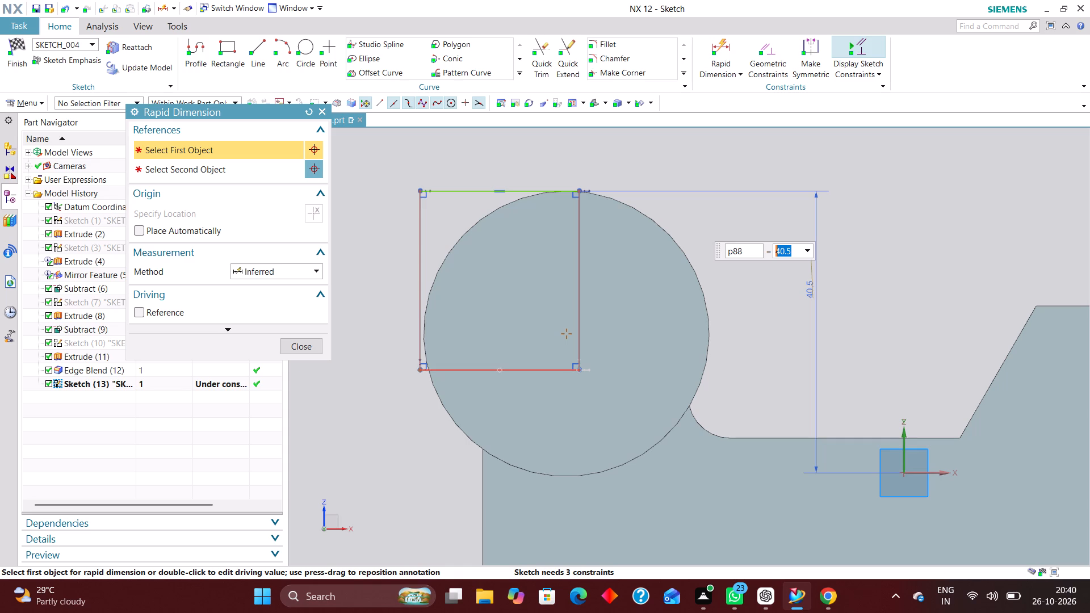
pyautogui.click(448, 187)
pyautogui.click(488, 148)
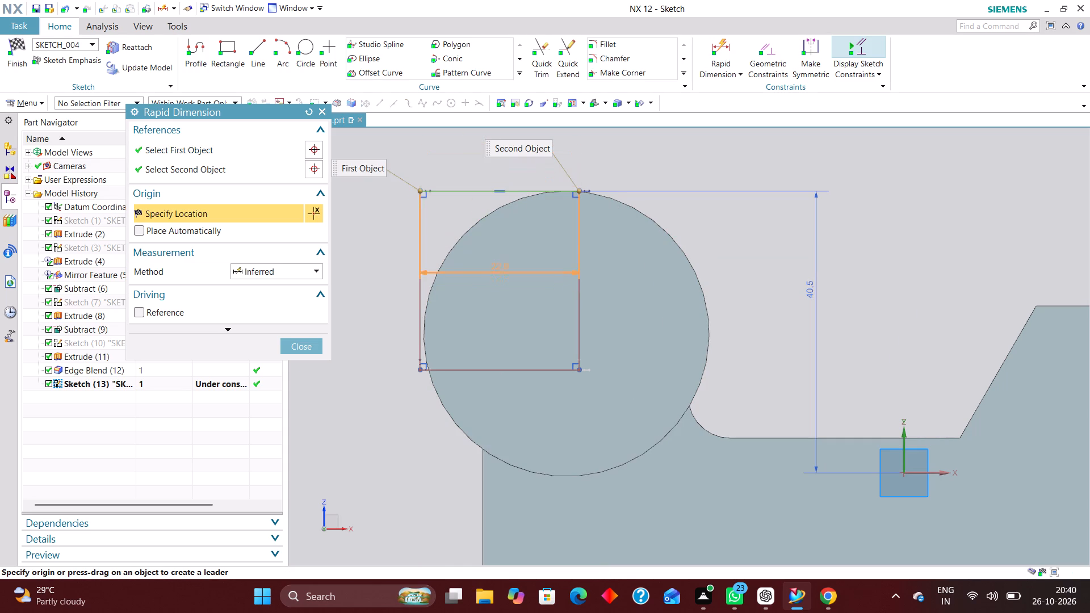
pyautogui.scroll(-2, 492, 281)
pyautogui.scroll(4, 493, 199)
pyautogui.click(492, 201)
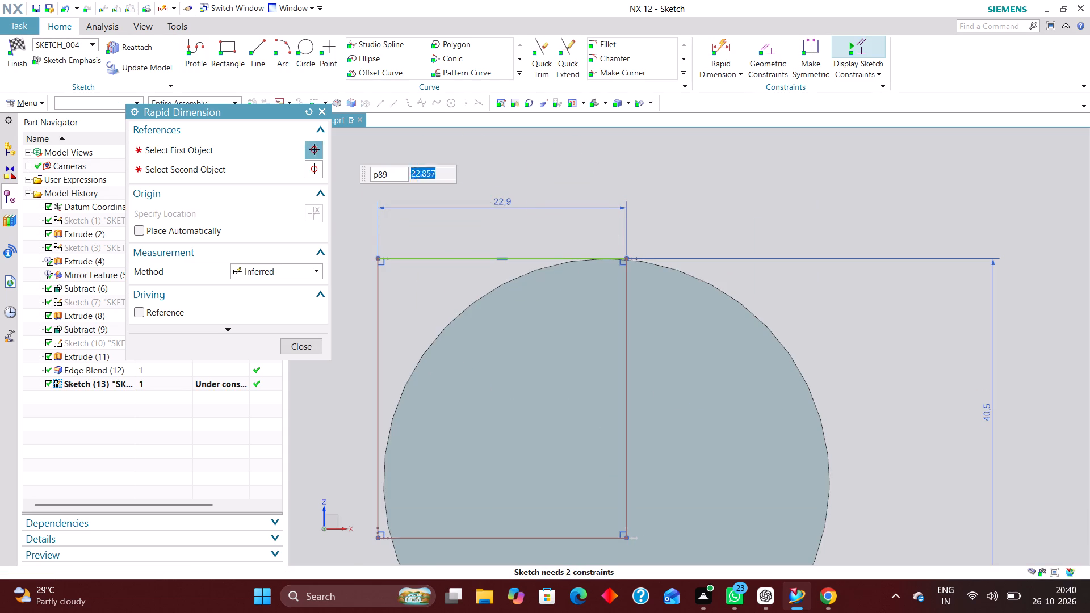
pyautogui.write('23')
pyautogui.press('Return')
pyautogui.write('20')
pyautogui.press('Return')
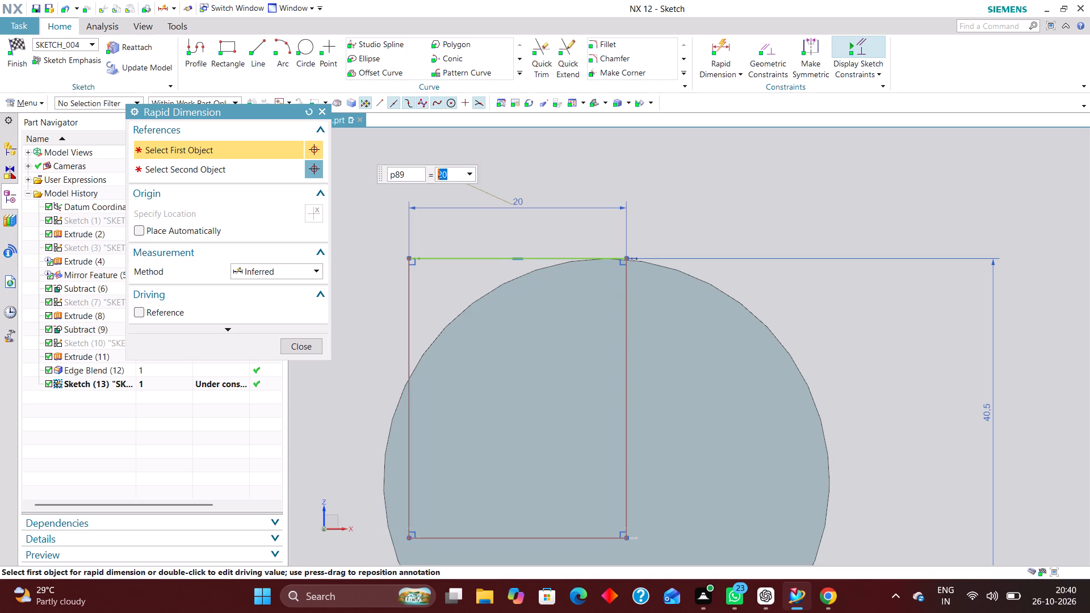
pyautogui.write('21')
pyautogui.press('Return')
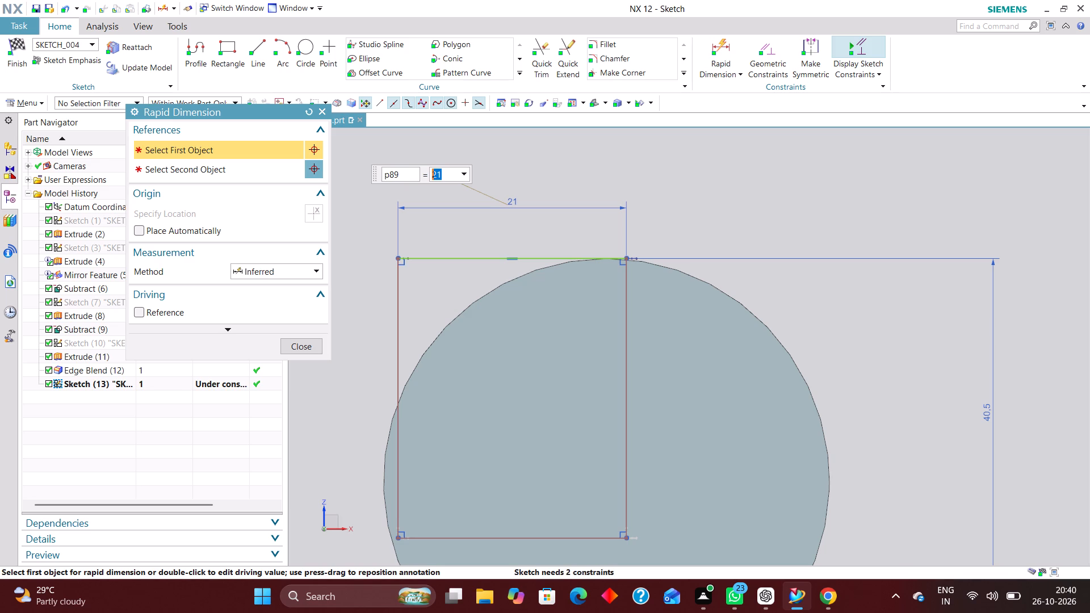
# Dimension the rectangle's inner vertical line from the vertical axis, trying 47 mm and settling on 48 mm.
pyautogui.scroll(-3, 602, 250)
pyautogui.scroll(-6, 535, 304)
pyautogui.scroll(4, 575, 384)
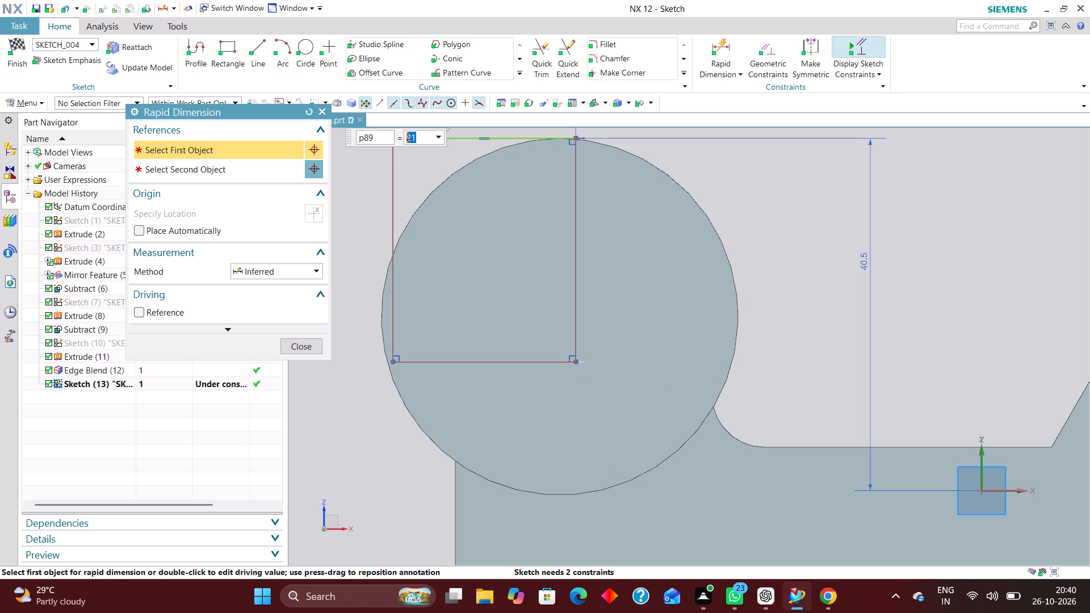
pyautogui.click(978, 469)
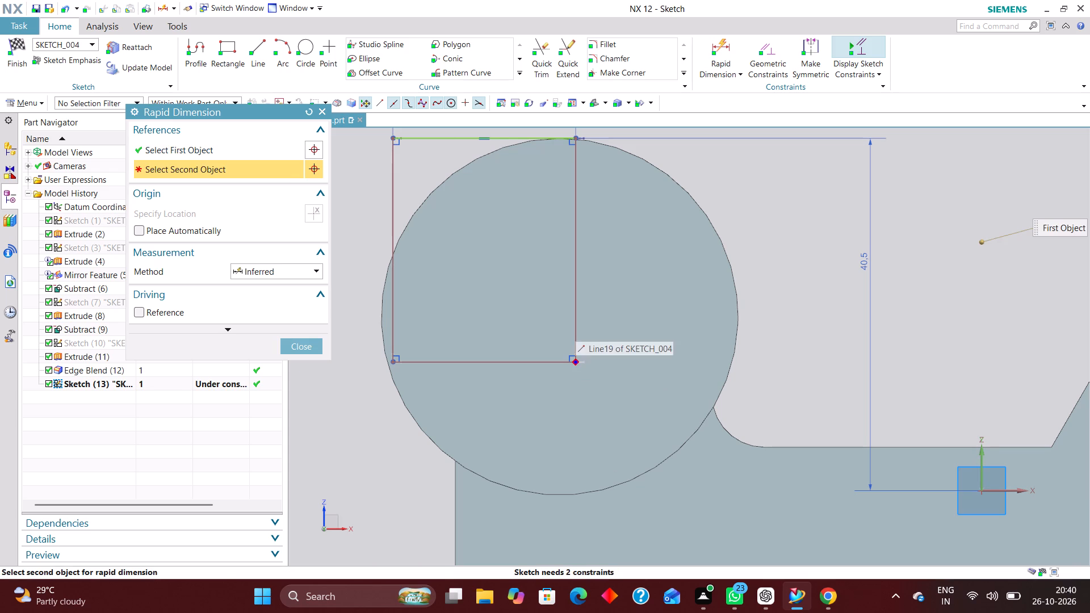
pyautogui.click(575, 326)
pyautogui.click(741, 528)
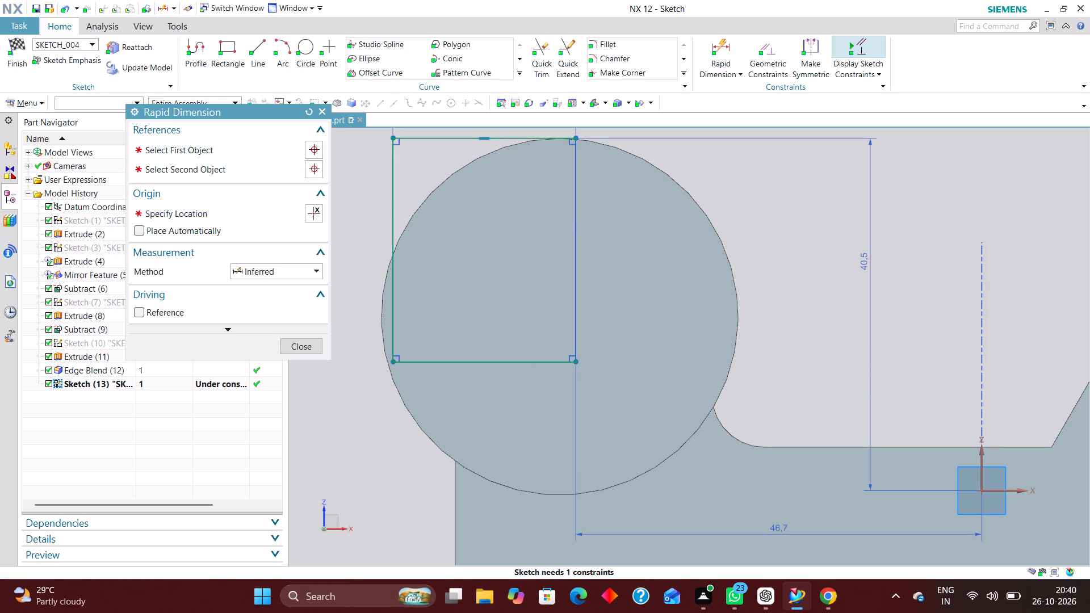
pyautogui.write('47')
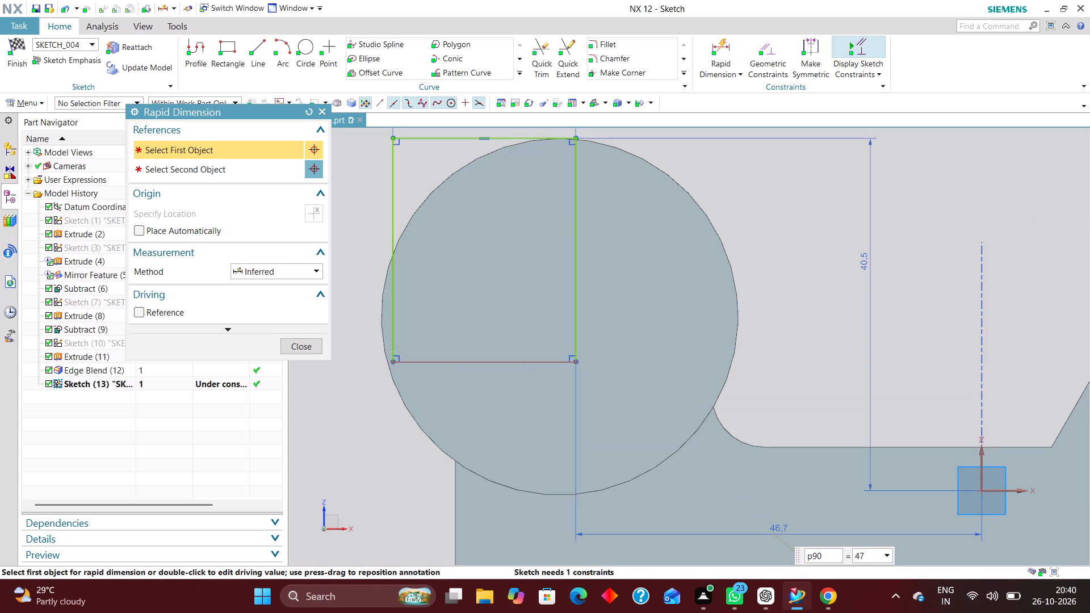
pyautogui.press('Return')
pyautogui.write('48')
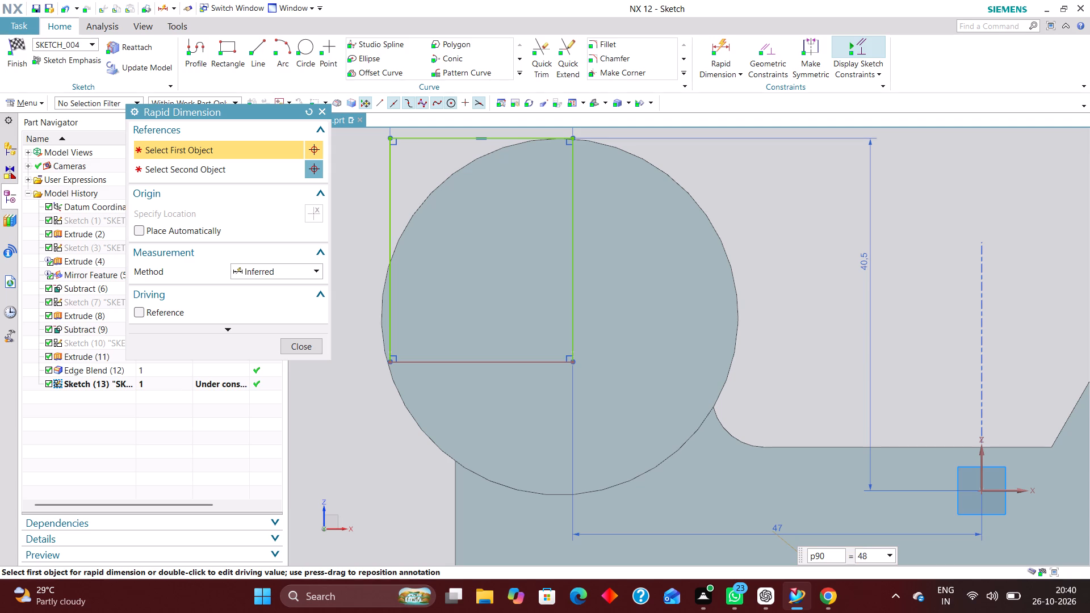
pyautogui.press('Return')
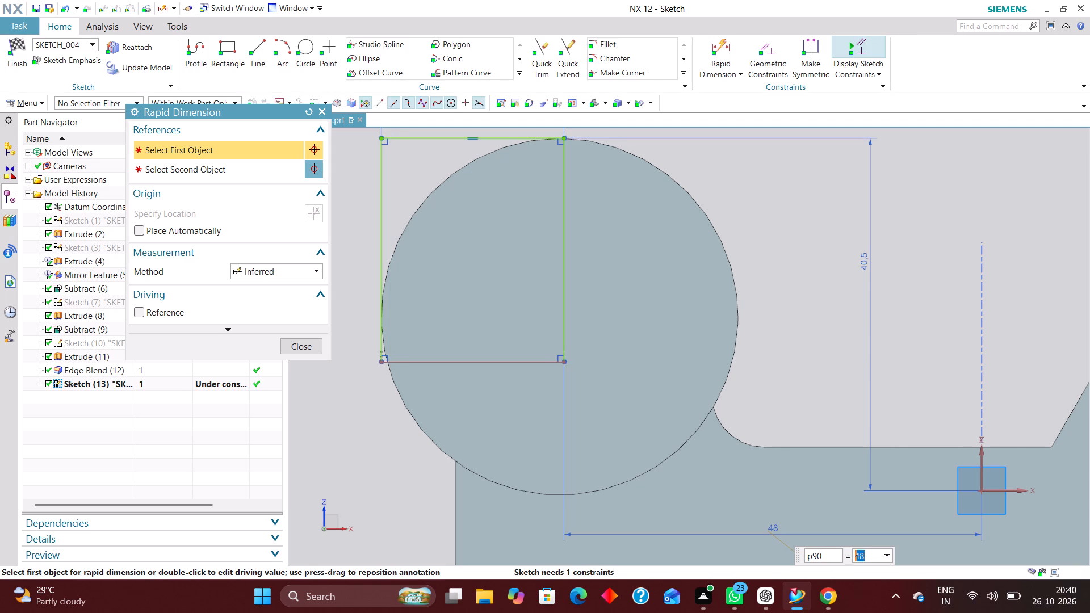
# Dimension the height of the rectangle's outer vertical line and set it to 20.5 mm.
pyautogui.scroll(-2, 564, 385)
pyautogui.scroll(2, 560, 389)
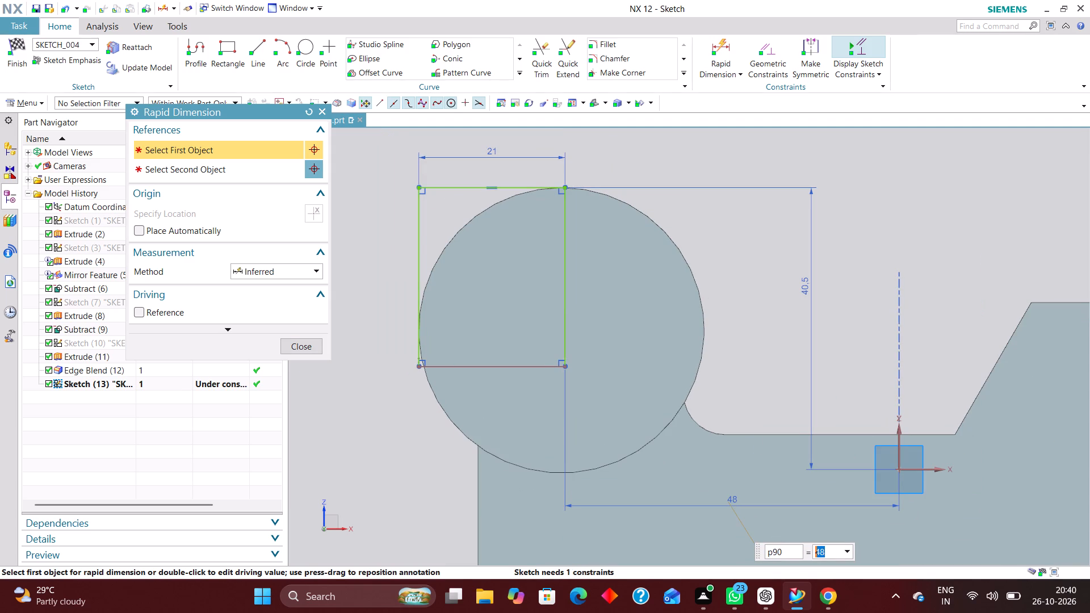
pyautogui.click(418, 267)
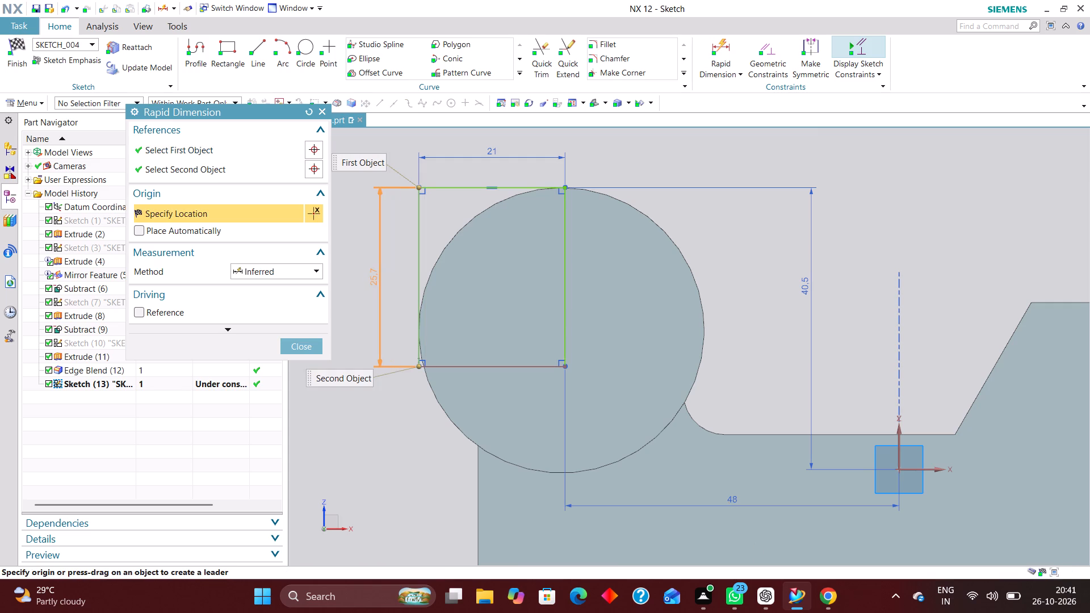
pyautogui.click(375, 268)
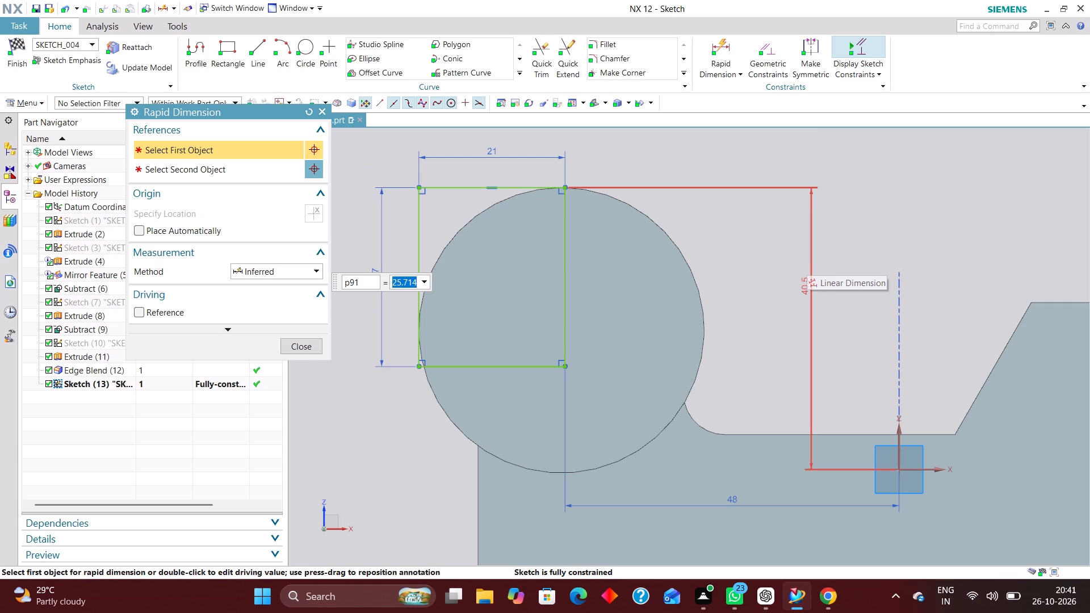
pyautogui.press('2')
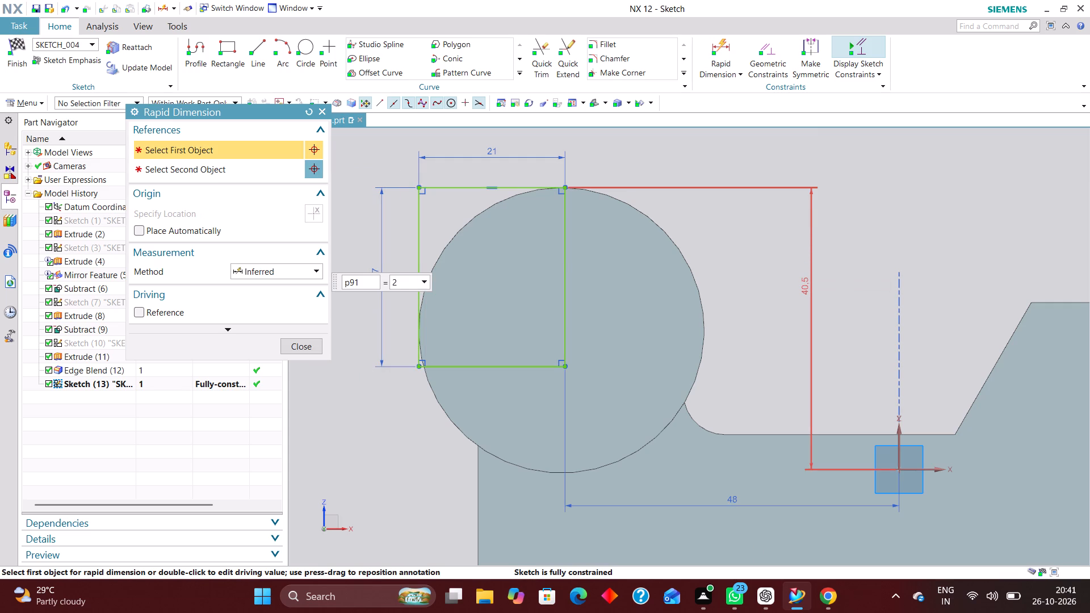
pyautogui.write('0.5')
pyautogui.press('Return')
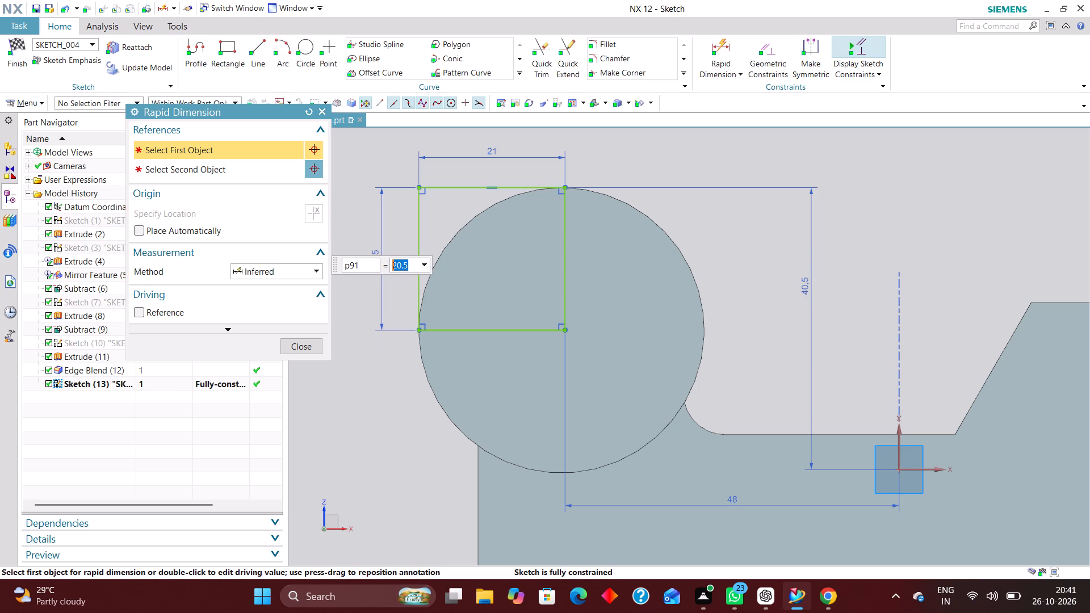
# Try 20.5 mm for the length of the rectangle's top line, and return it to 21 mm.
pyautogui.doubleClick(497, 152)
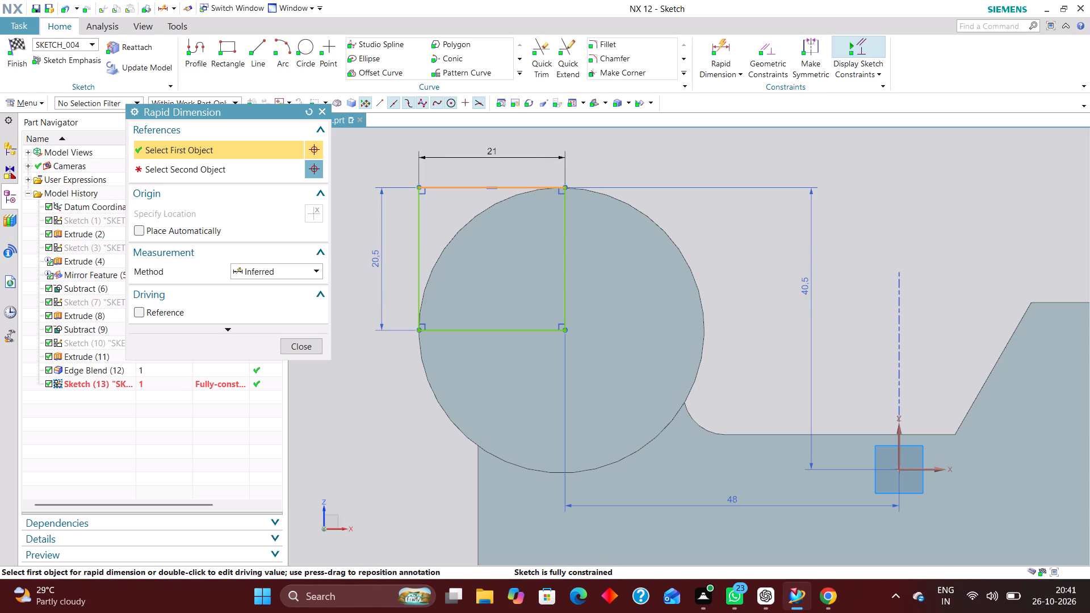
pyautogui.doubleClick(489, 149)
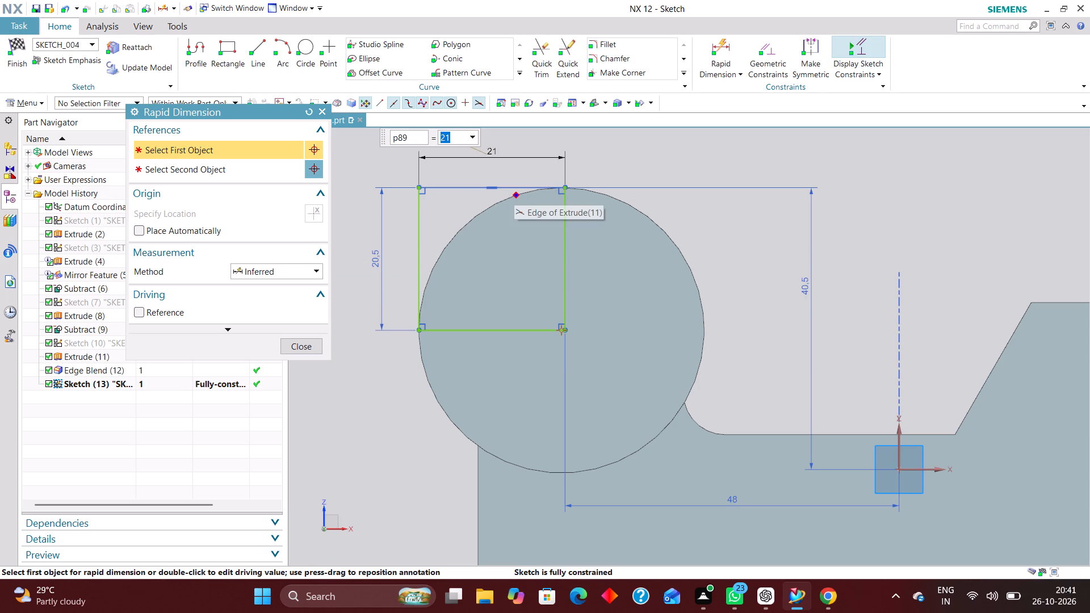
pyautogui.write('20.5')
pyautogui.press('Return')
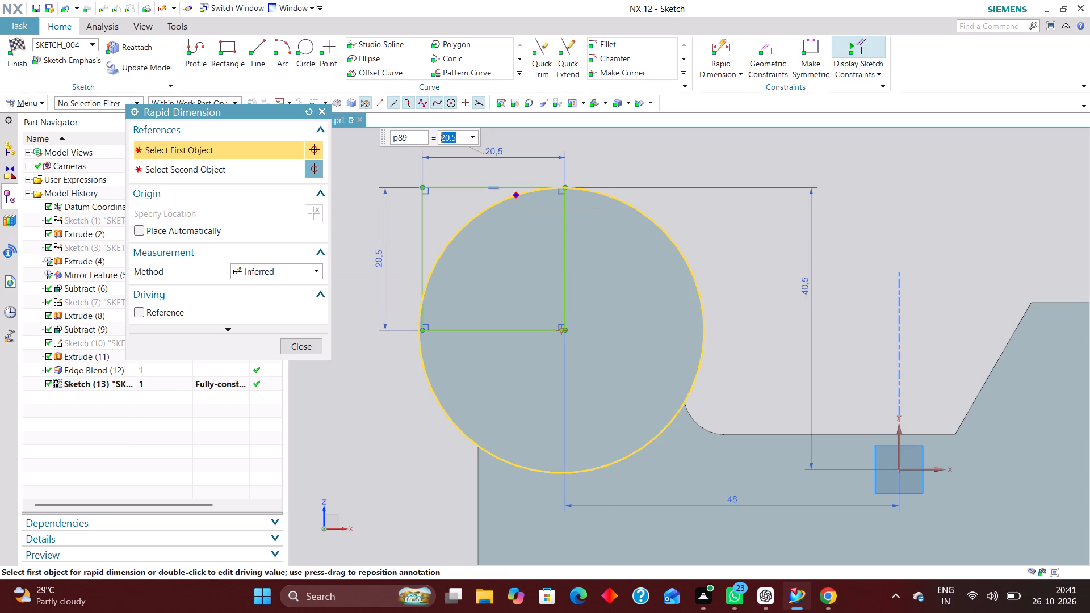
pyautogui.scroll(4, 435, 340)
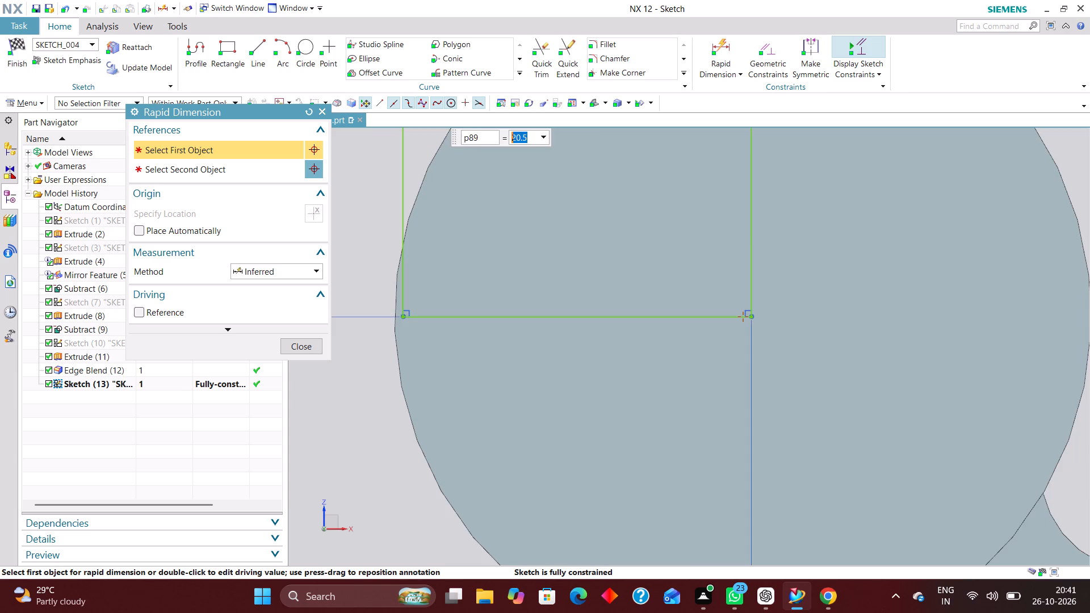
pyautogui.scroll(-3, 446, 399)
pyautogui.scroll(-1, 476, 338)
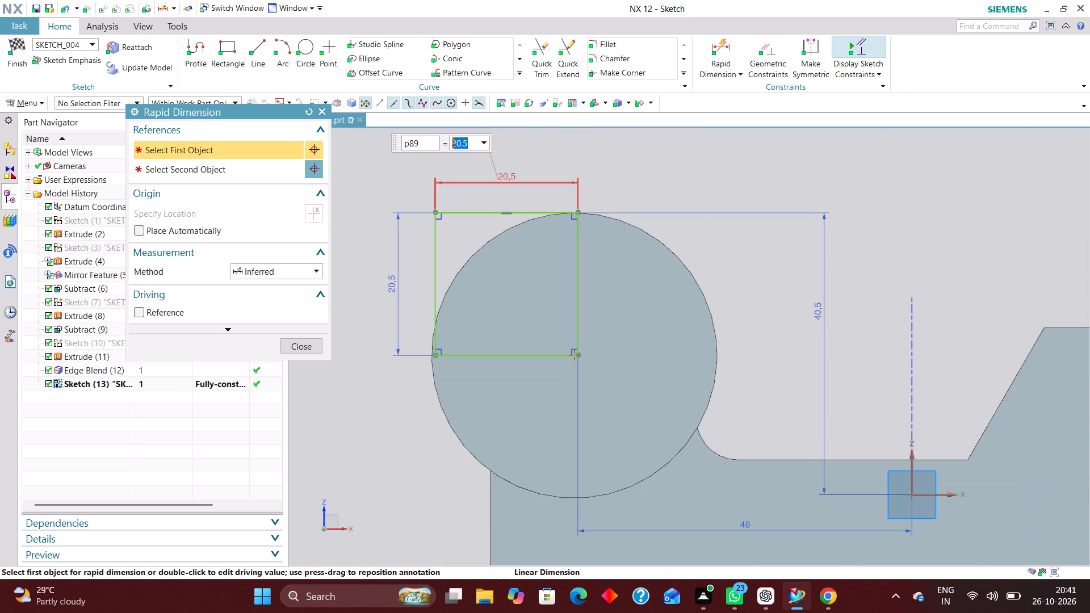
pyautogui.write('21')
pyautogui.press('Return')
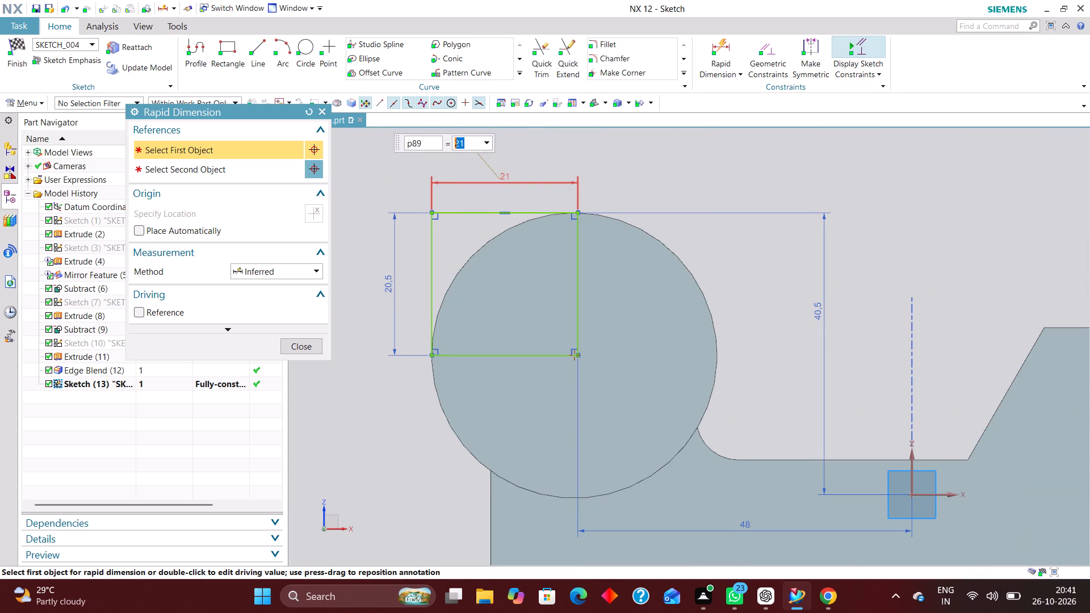
# Stop dimensioning and finish the rectangle sketch.
pyautogui.click(301, 352)
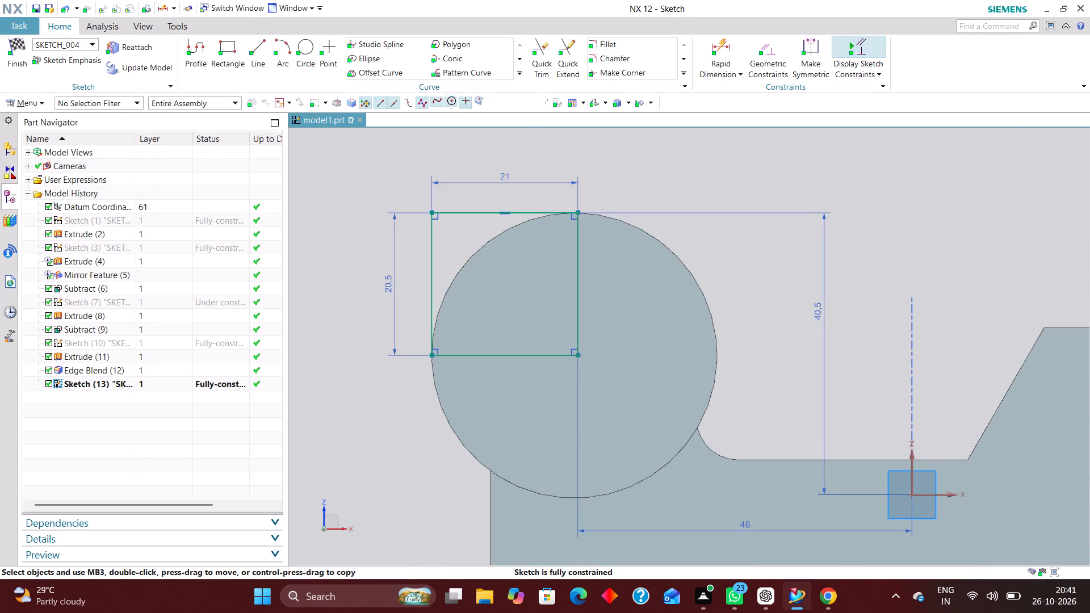
pyautogui.click(10, 40)
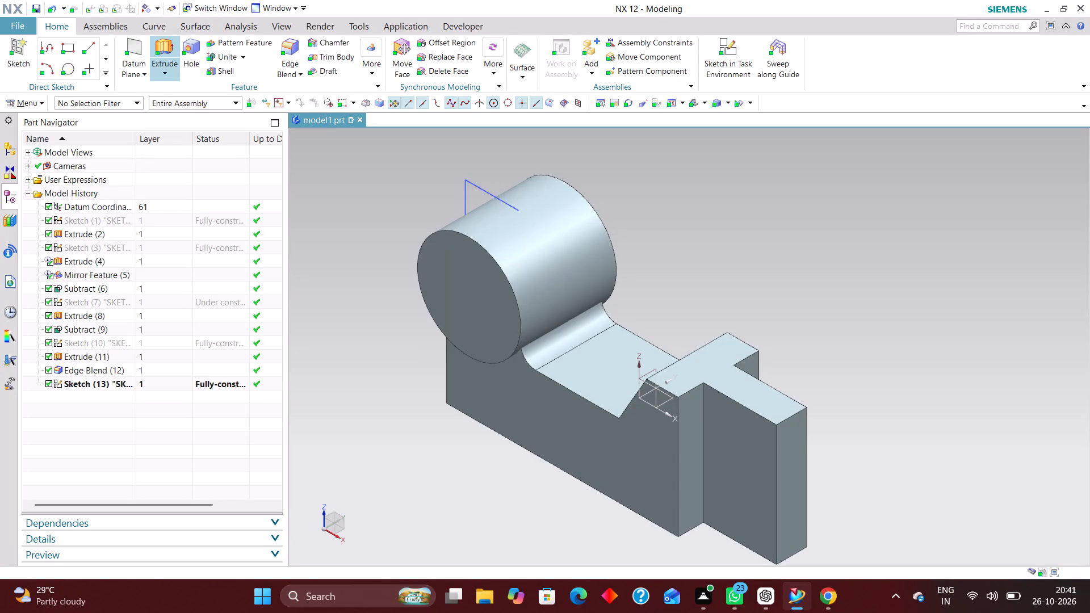
# Extrude the 21 by 20.5 mm rectangle by a symmetric value of 9.5 mm with Boolean set to None.
pyautogui.click(163, 41)
pyautogui.click(478, 186)
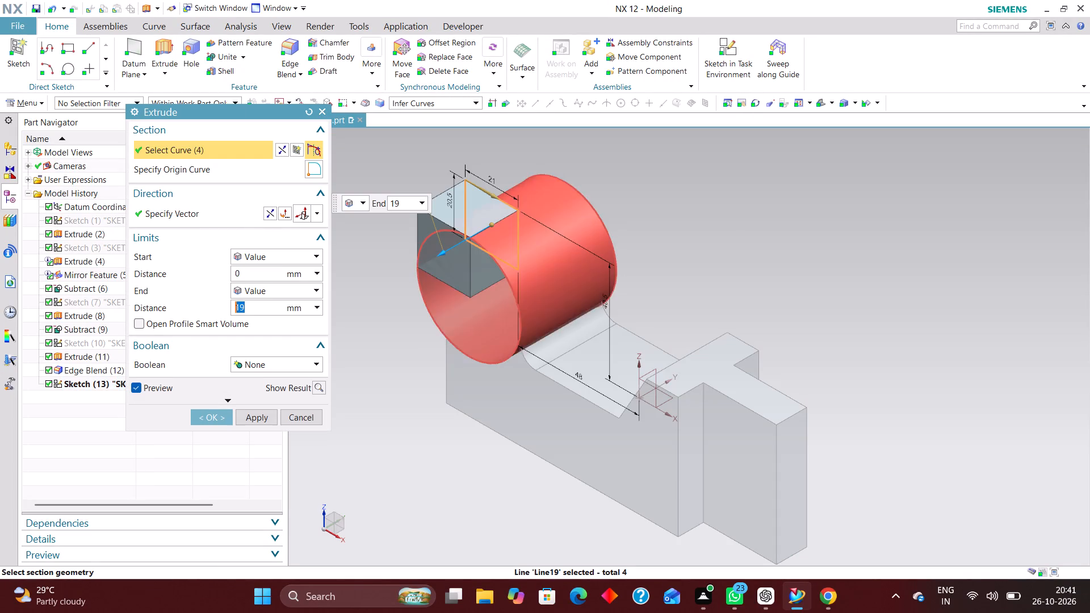
pyautogui.click(288, 257)
pyautogui.click(283, 280)
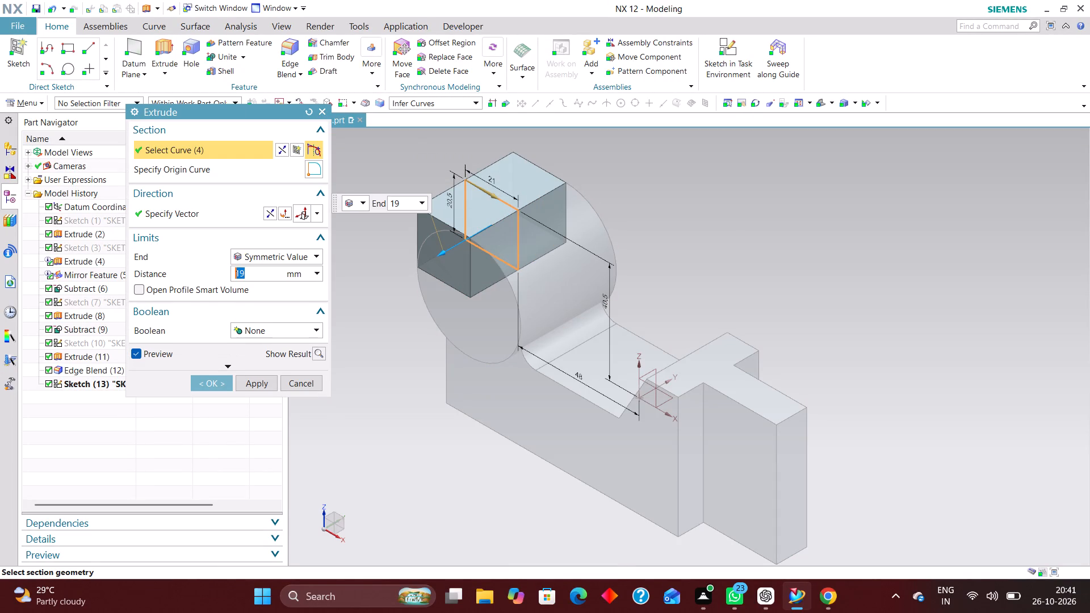
pyautogui.scroll(4, 431, 233)
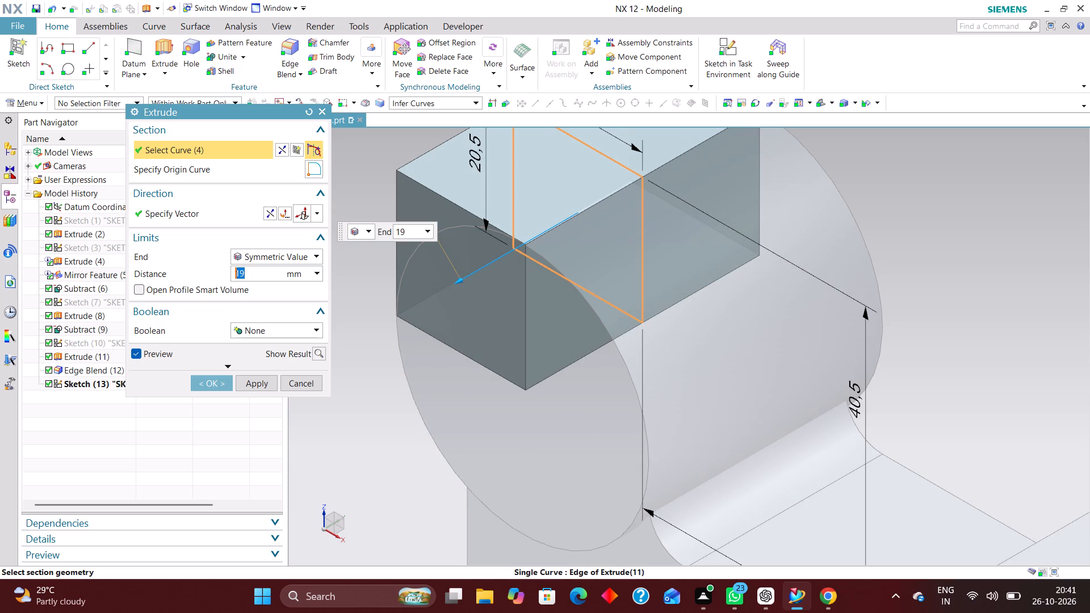
pyautogui.write('9.')
pyautogui.press('5')
pyautogui.press('Return')
pyautogui.scroll(-1, 458, 401)
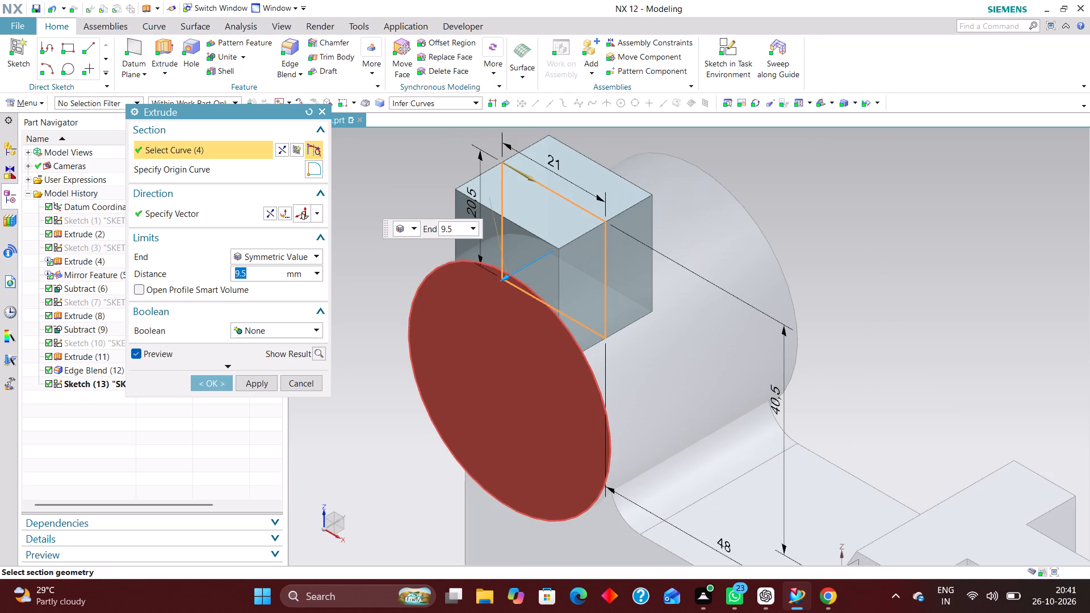
pyautogui.click(220, 385)
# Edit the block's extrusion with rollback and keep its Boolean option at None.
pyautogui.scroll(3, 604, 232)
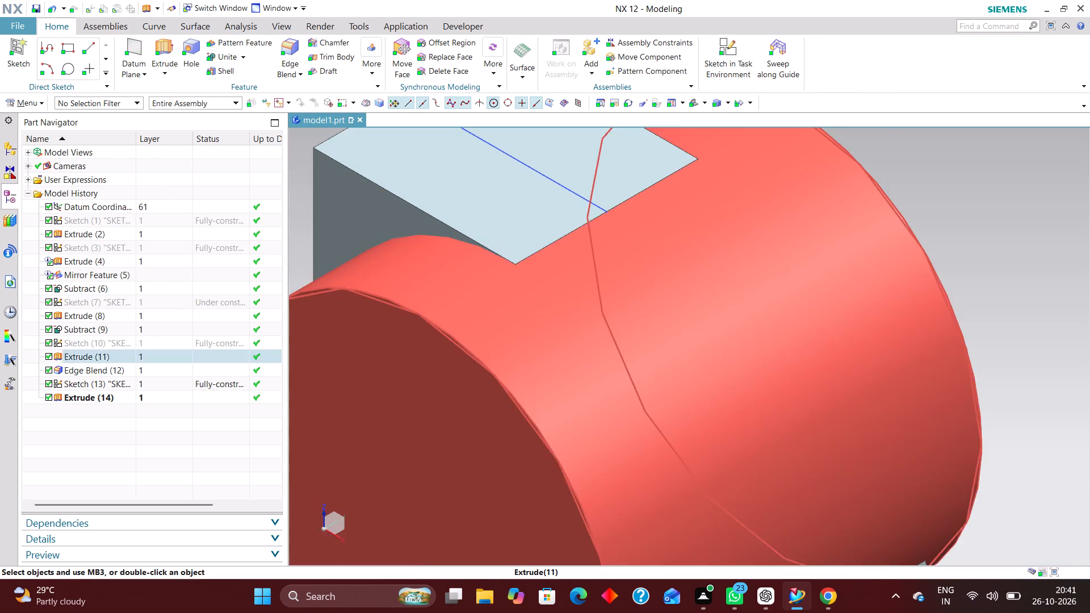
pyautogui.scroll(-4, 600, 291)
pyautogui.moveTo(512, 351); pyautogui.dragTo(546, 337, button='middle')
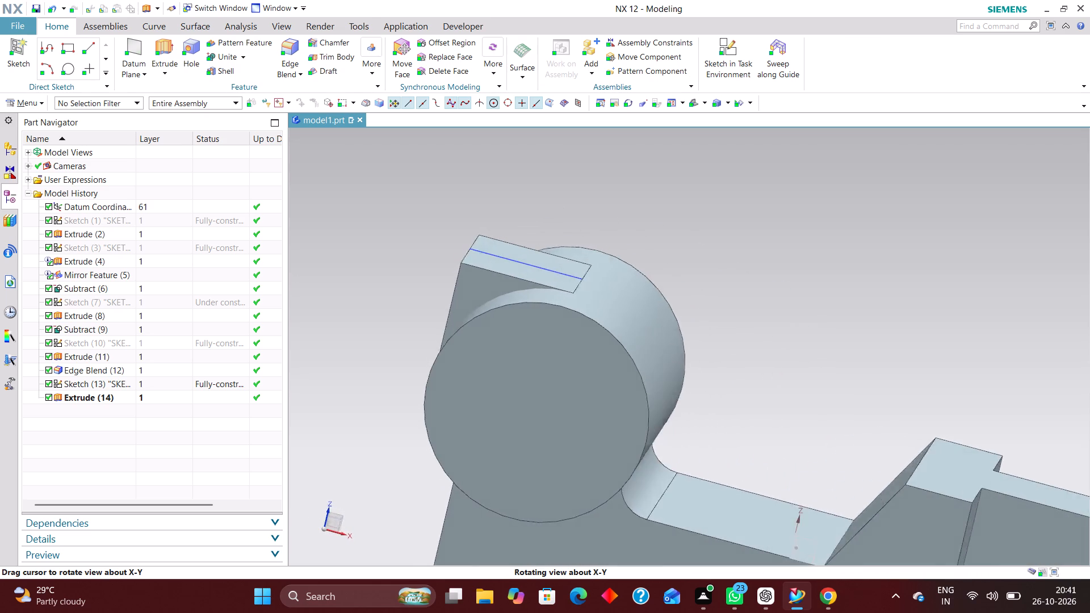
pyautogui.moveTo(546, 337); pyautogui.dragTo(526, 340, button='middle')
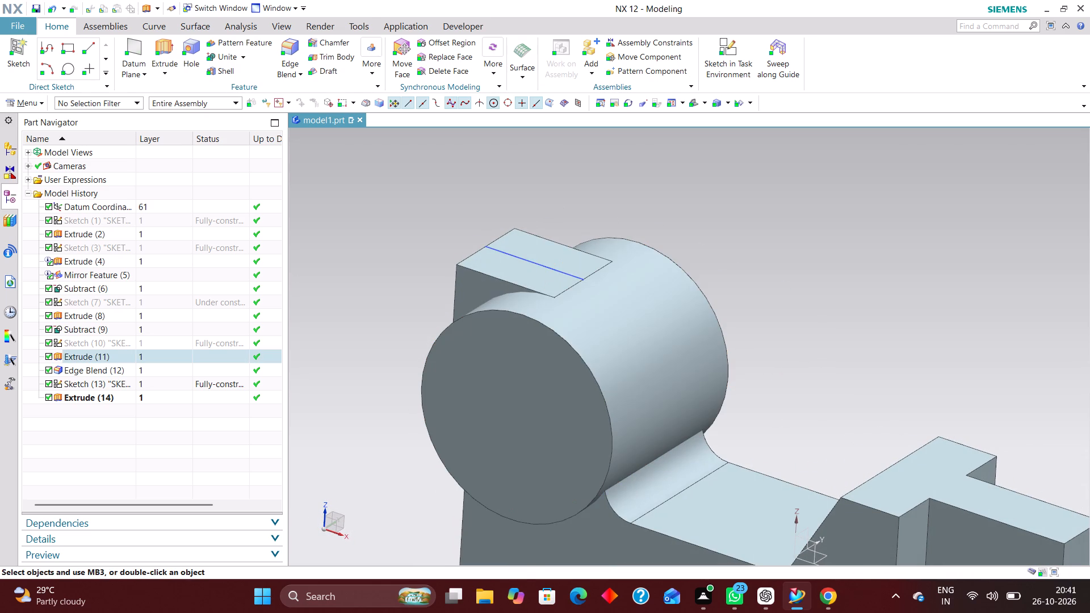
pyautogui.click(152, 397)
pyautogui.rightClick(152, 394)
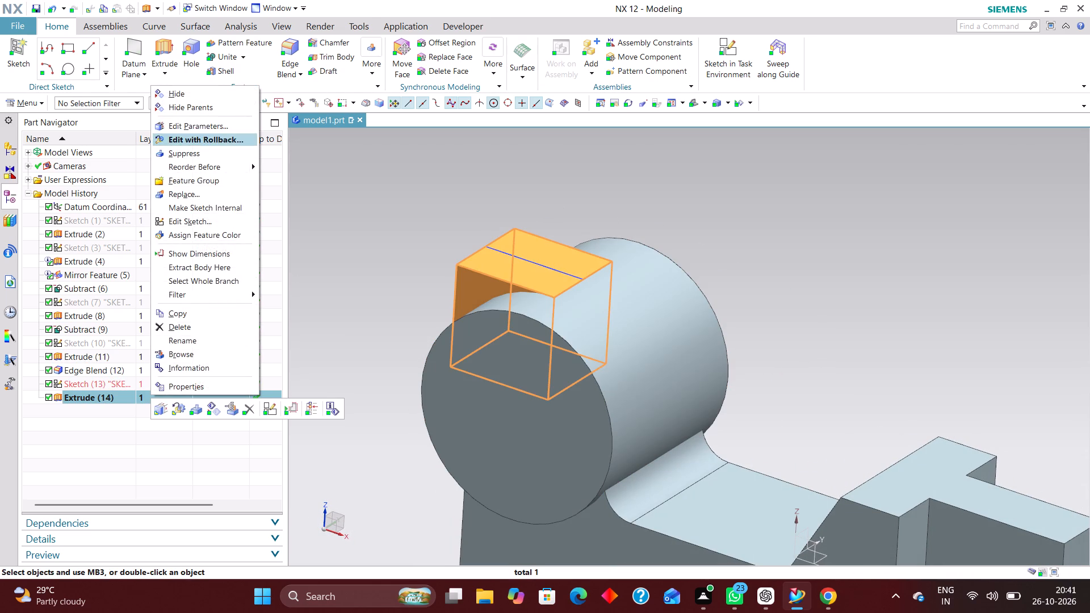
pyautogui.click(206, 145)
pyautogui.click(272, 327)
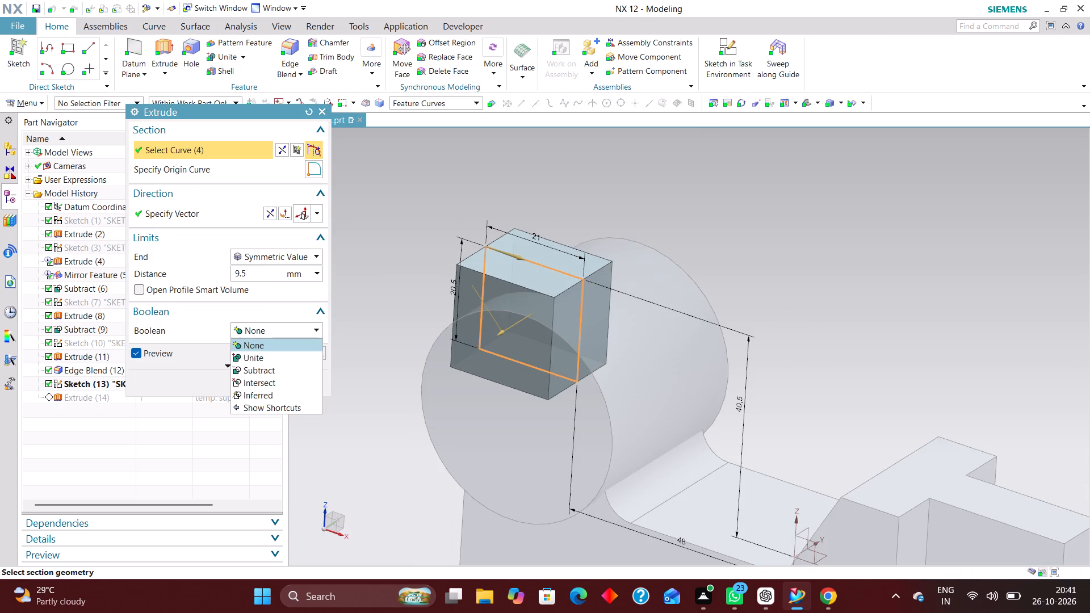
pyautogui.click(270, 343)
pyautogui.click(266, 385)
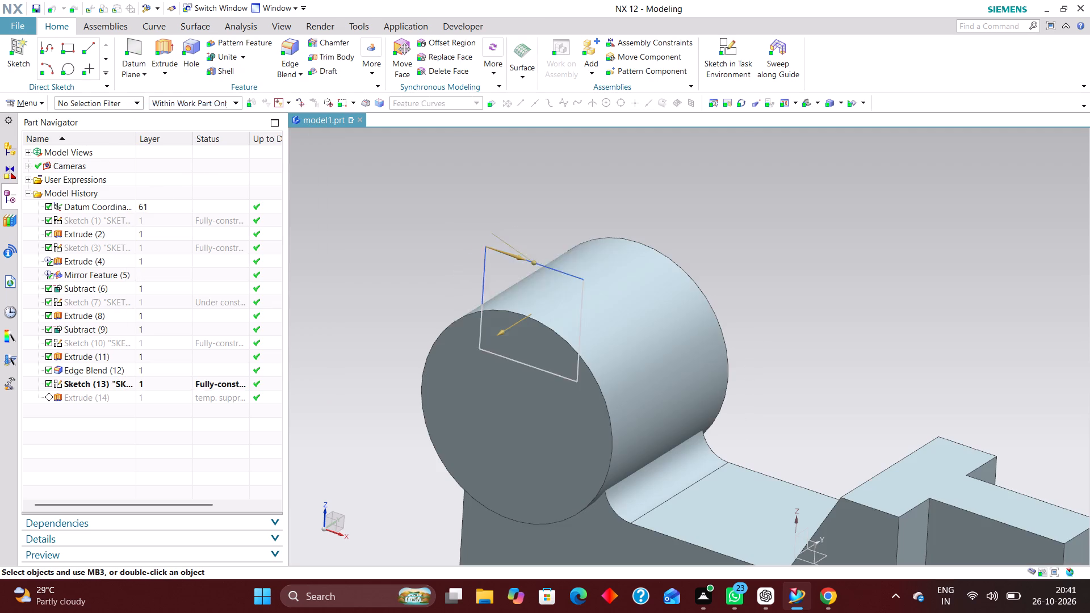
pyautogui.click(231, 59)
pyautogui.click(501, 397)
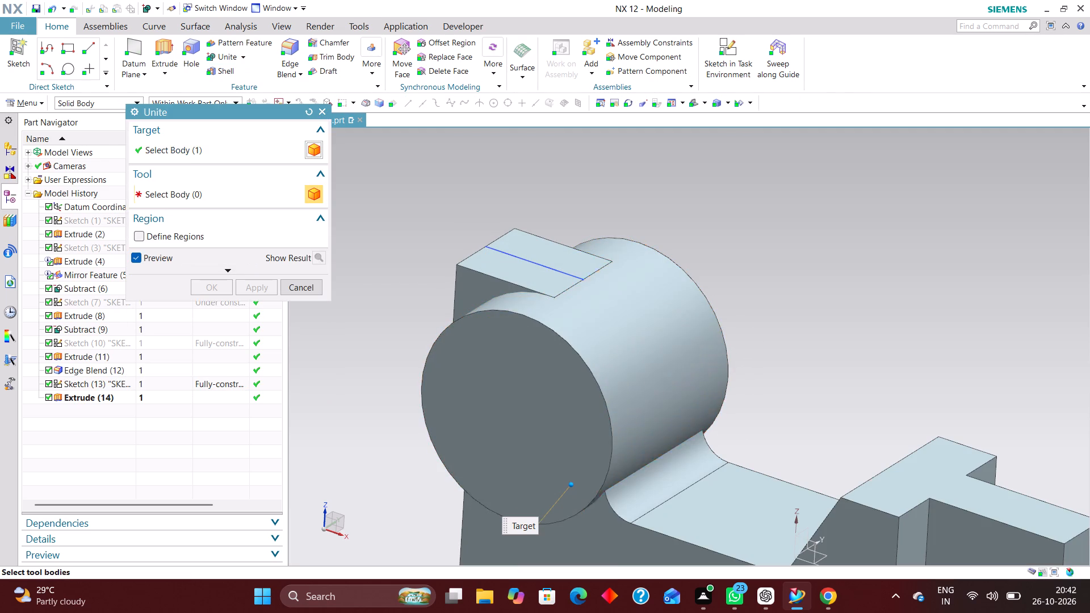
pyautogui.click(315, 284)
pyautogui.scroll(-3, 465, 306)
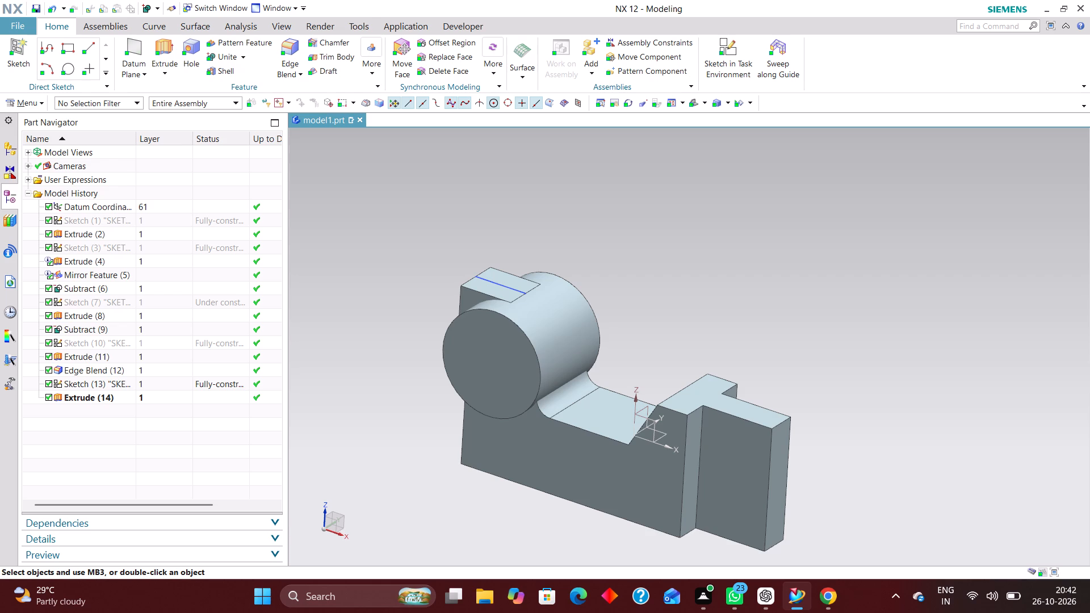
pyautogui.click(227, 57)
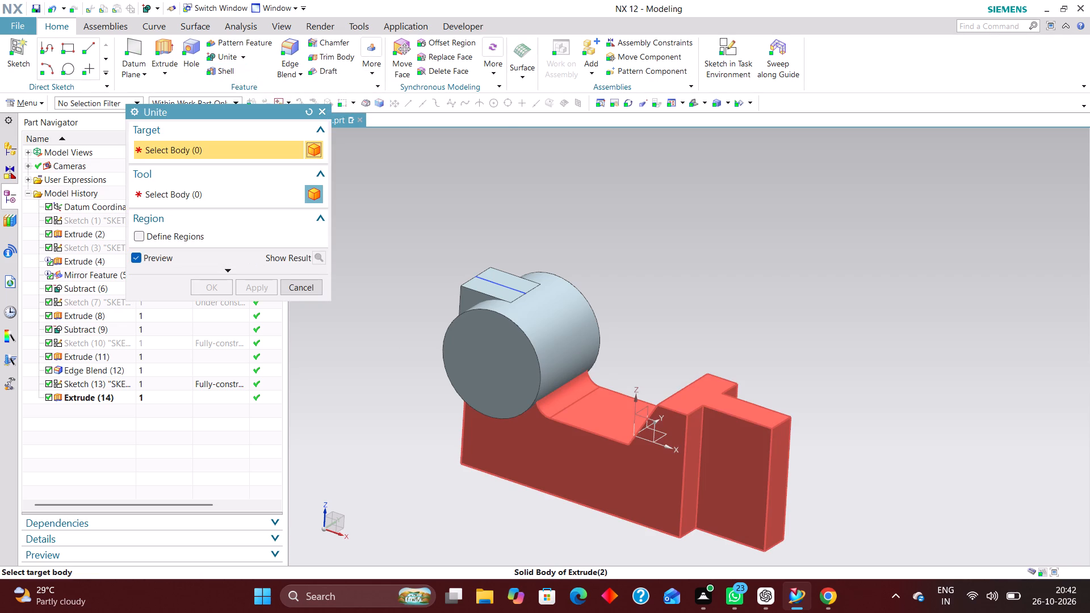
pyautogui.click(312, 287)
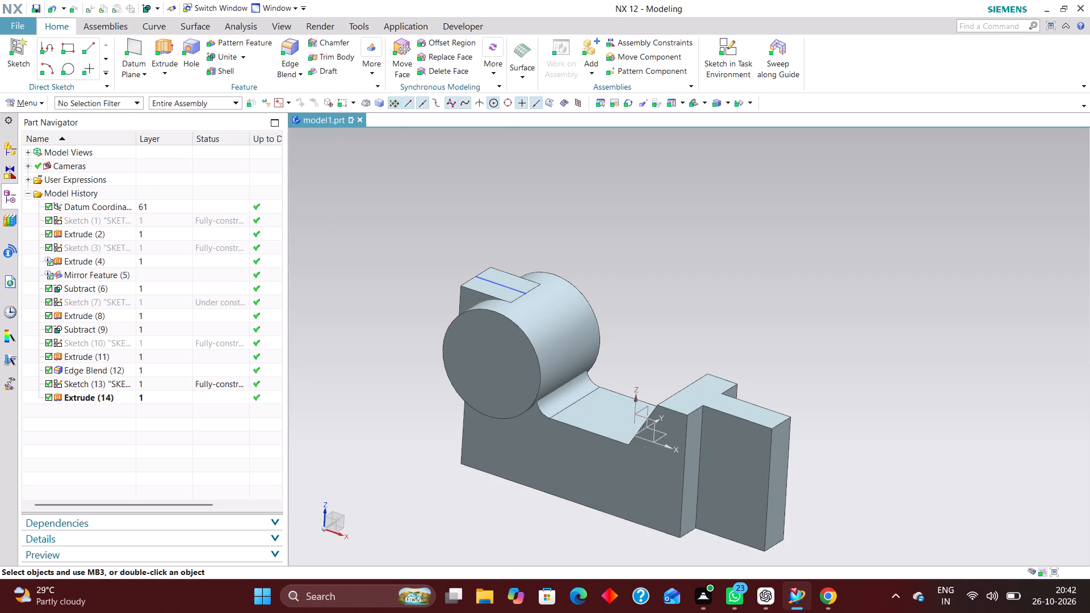
# Roll the model history back to the edge blend and unite the cylindrical boss with the base body.
pyautogui.click(146, 383)
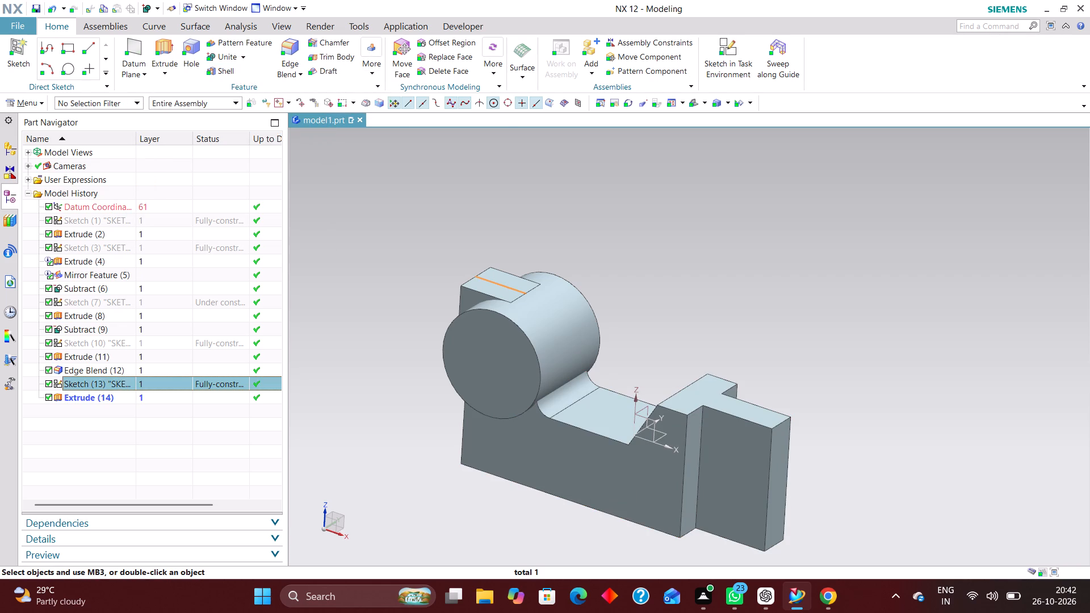
pyautogui.click(148, 370)
pyautogui.rightClick(150, 368)
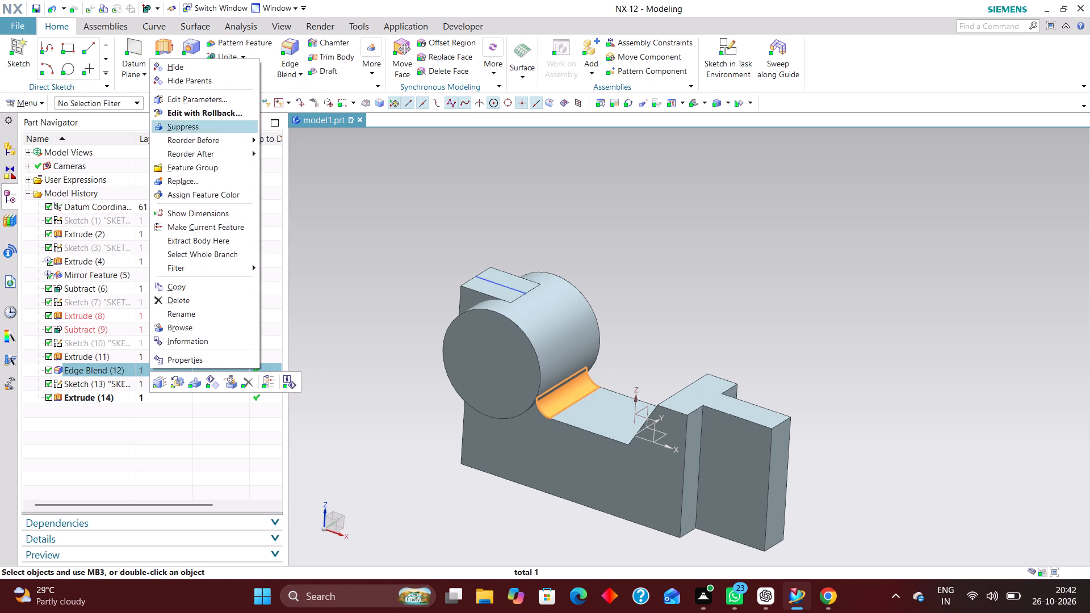
pyautogui.click(269, 377)
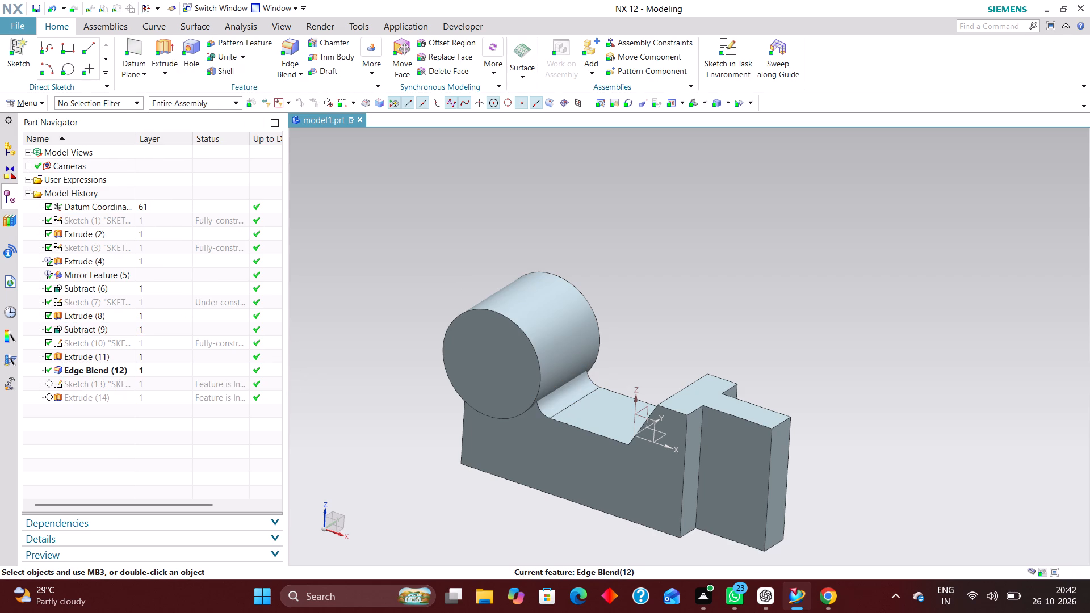
pyautogui.click(220, 54)
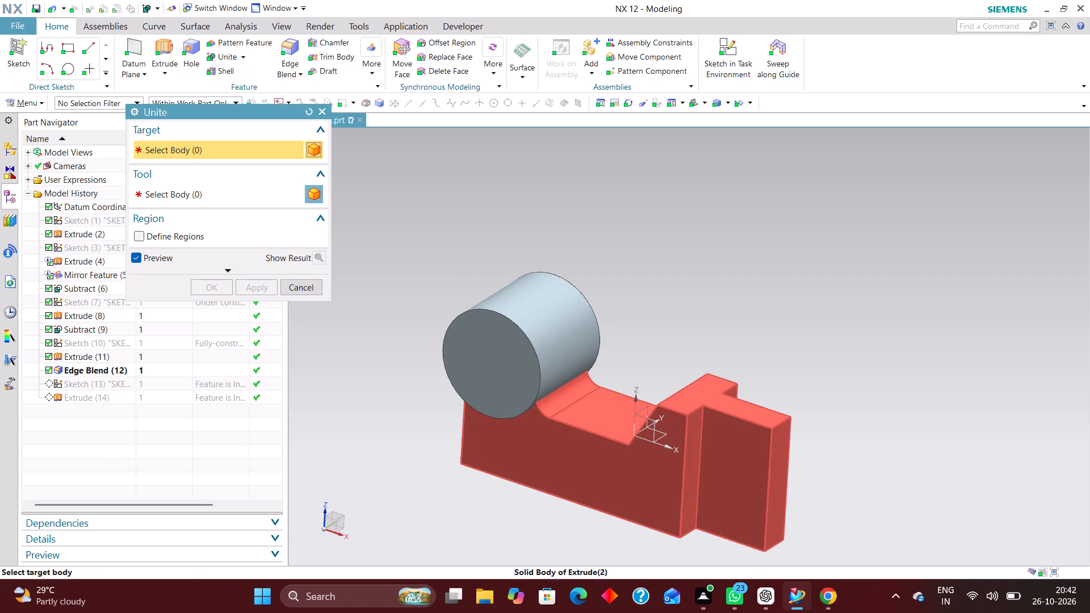
pyautogui.click(531, 461)
pyautogui.click(522, 301)
pyautogui.click(215, 281)
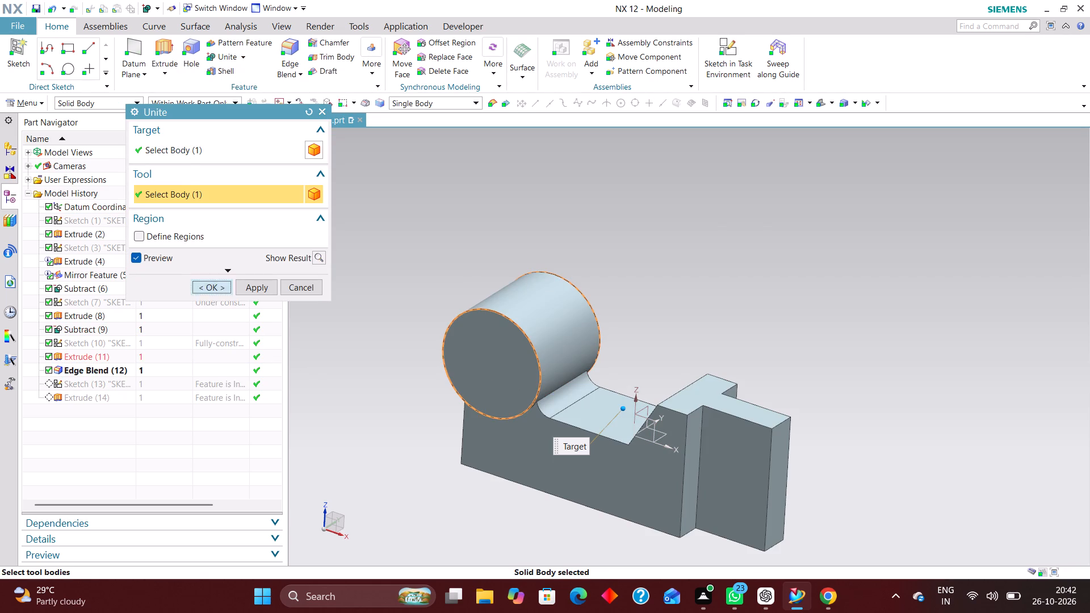
# Make the block's extrusion the current feature again and unite the rectangular block with the housing body.
pyautogui.click(165, 412)
pyautogui.rightClick(170, 412)
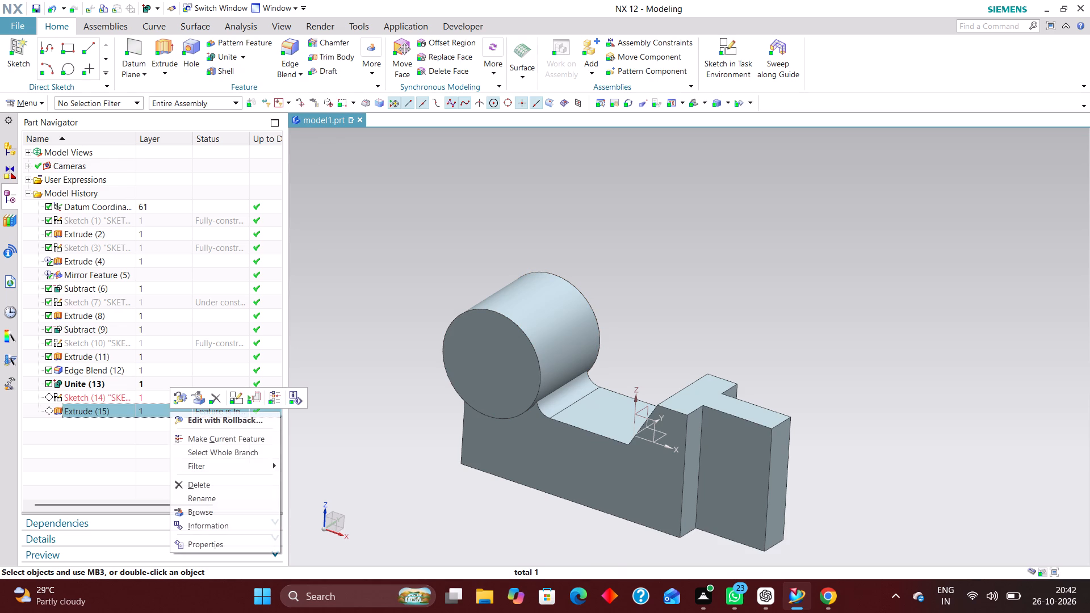
pyautogui.click(275, 398)
pyautogui.scroll(2, 569, 305)
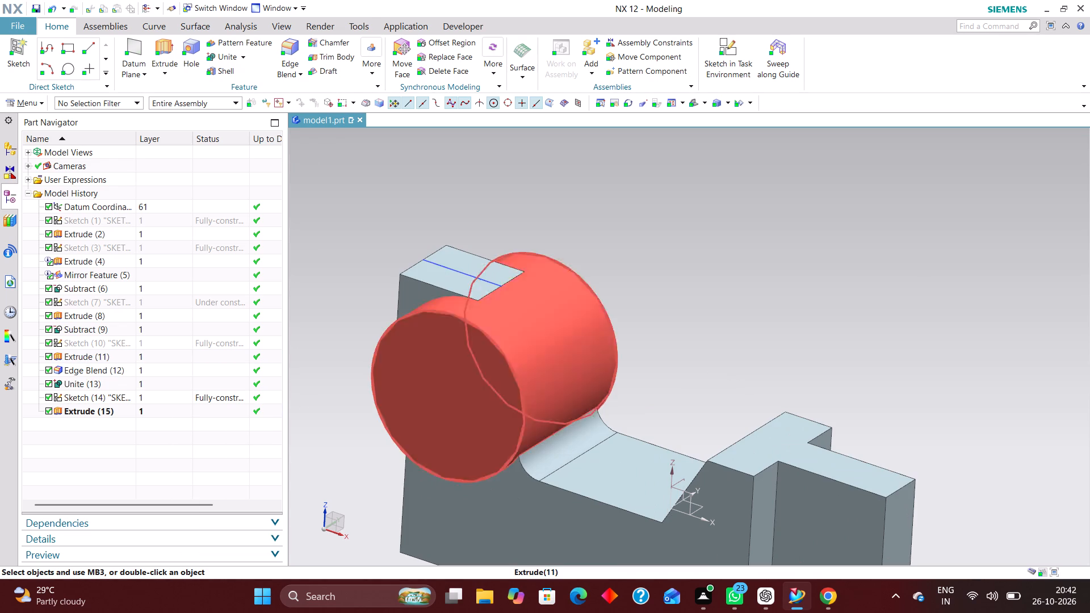
pyautogui.click(225, 56)
pyautogui.click(472, 312)
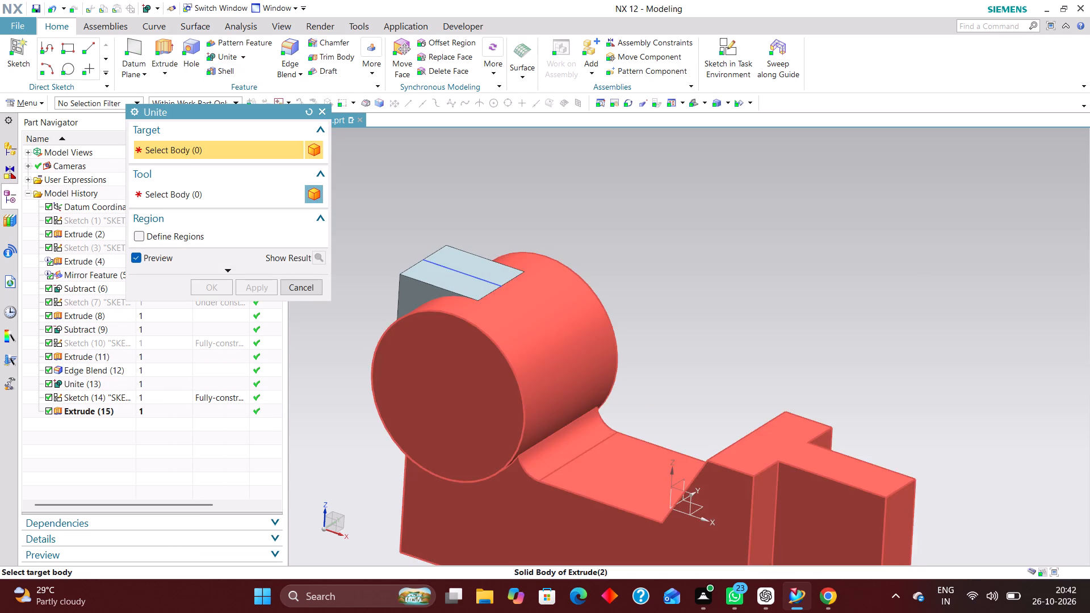
pyautogui.click(442, 267)
pyautogui.click(198, 285)
pyautogui.scroll(-2, 452, 323)
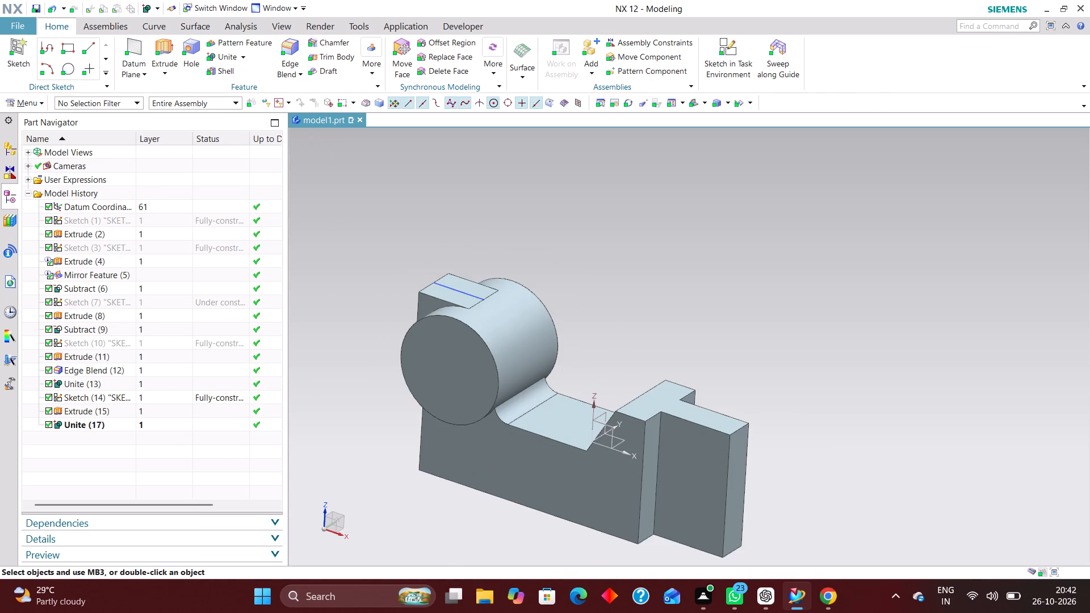
# Hide the rectangle sketch used for the block on the boss.
pyautogui.scroll(3, 455, 289)
pyautogui.moveTo(451, 287); pyautogui.dragTo(454, 306, button='right')
# Create a new sketch in the task environment on the XZ plane of the datum coordinate system.
pyautogui.scroll(-2, 567, 287)
pyautogui.scroll(2, 592, 368)
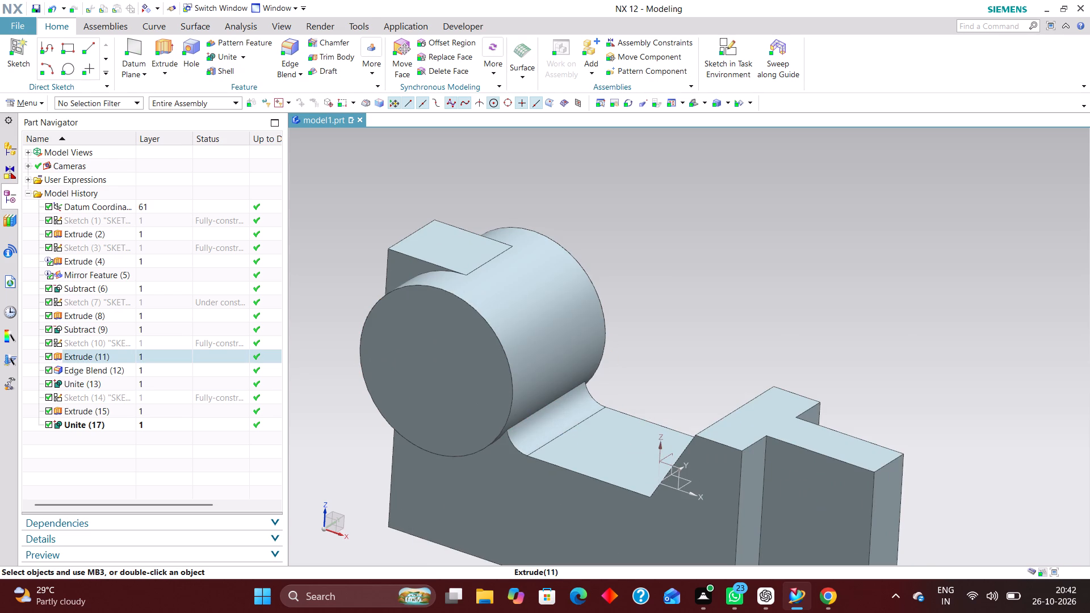
pyautogui.scroll(-1, 663, 329)
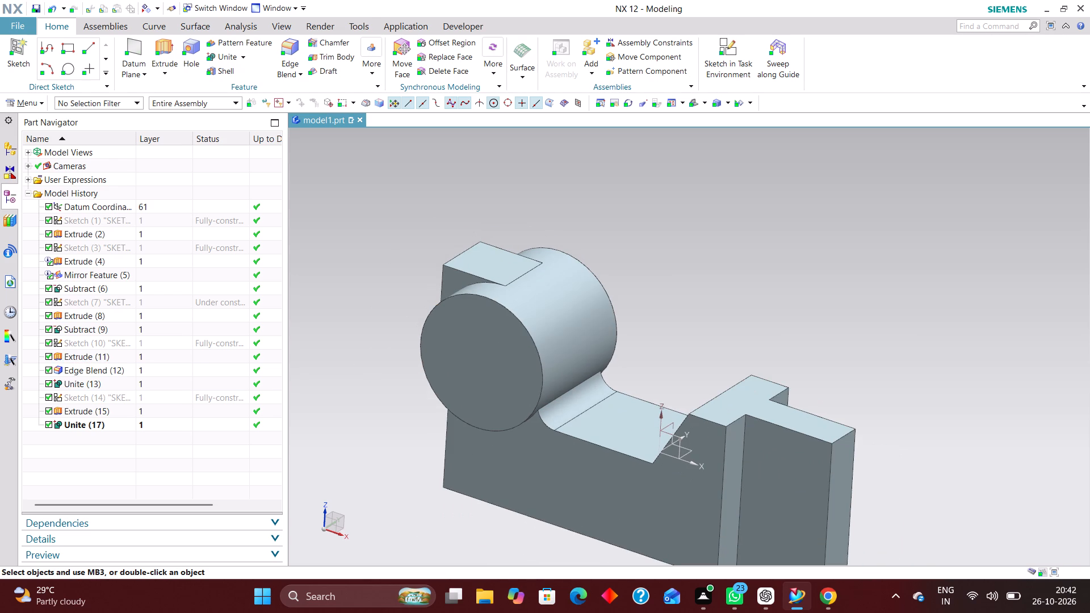
pyautogui.scroll(-2, 675, 339)
pyautogui.scroll(1, 655, 367)
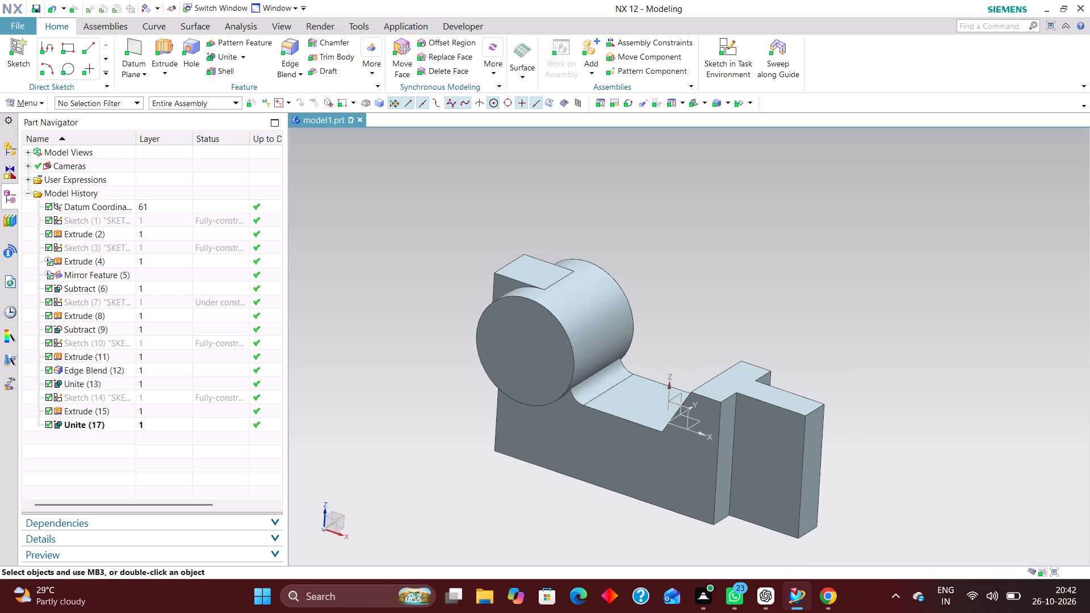
pyautogui.click(724, 40)
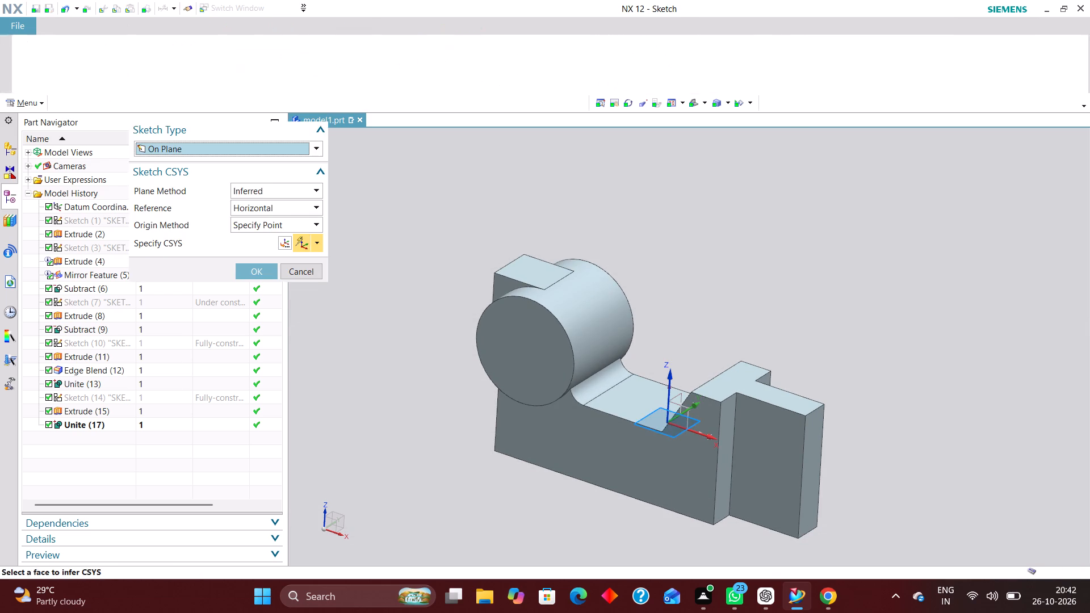
pyautogui.click(683, 408)
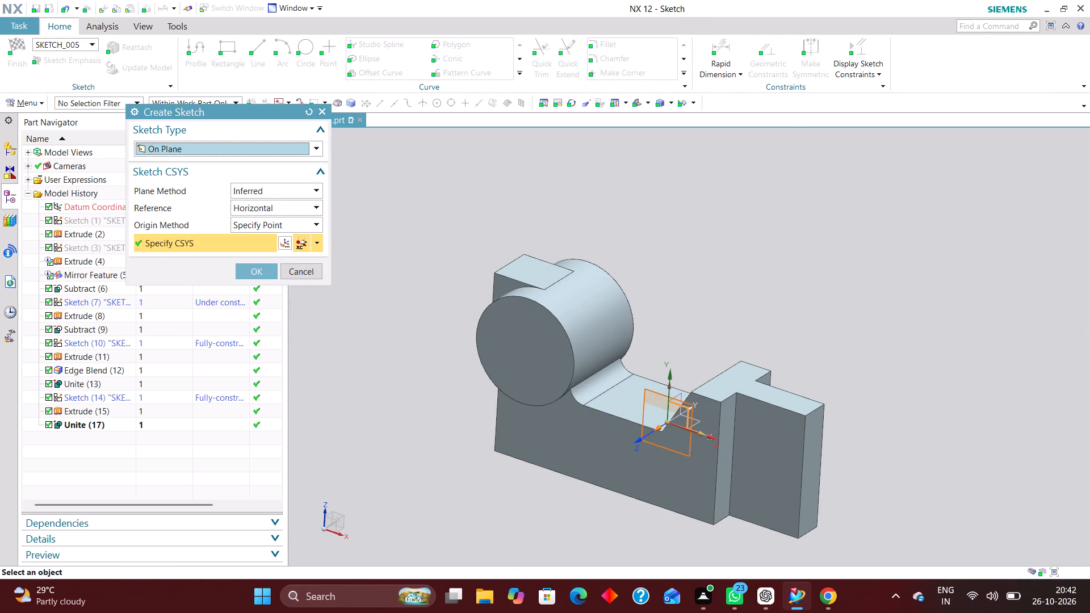
pyautogui.click(255, 268)
# Draw a horizontal line about 33 mm long ending inside the boss circle, and a vertical line about 12.5 mm long down from its outer end.
pyautogui.scroll(-2, 644, 408)
pyautogui.scroll(3, 496, 278)
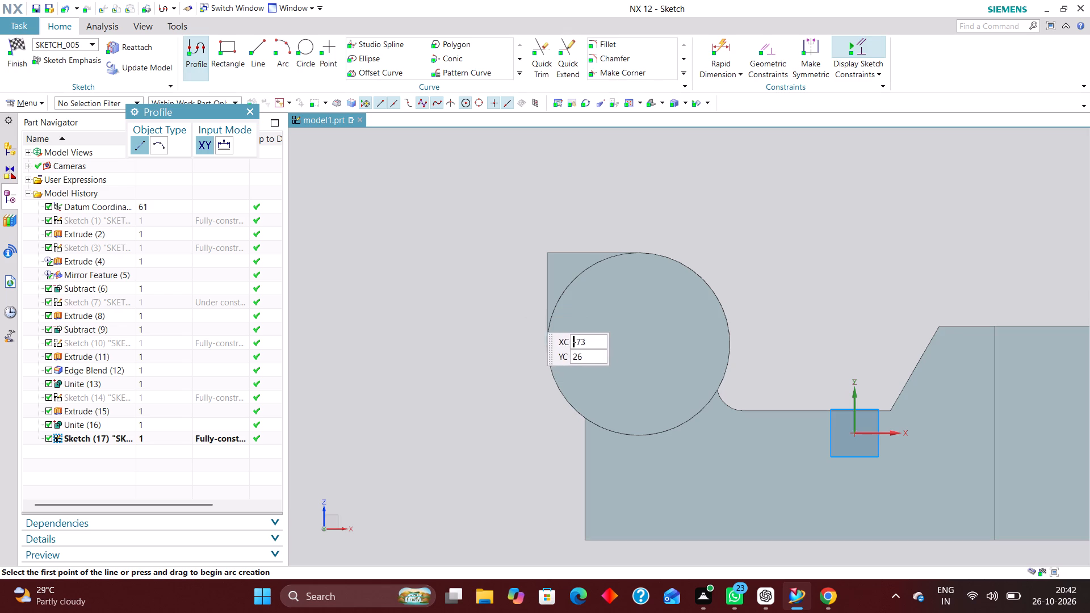
pyautogui.scroll(-1, 521, 309)
pyautogui.scroll(2, 556, 342)
pyautogui.click(252, 46)
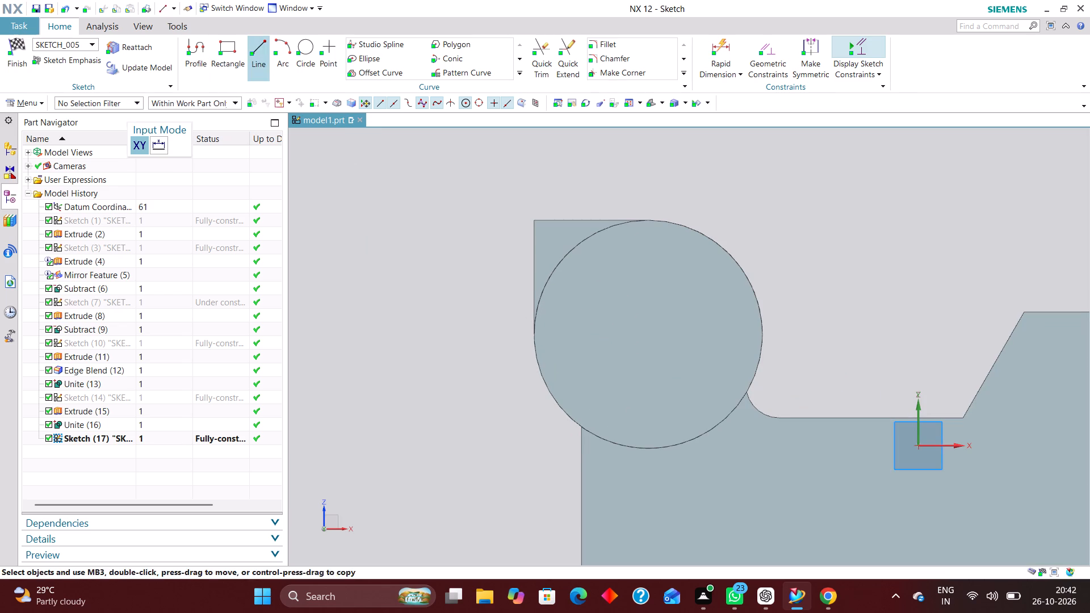
pyautogui.click(402, 281)
pyautogui.click(579, 288)
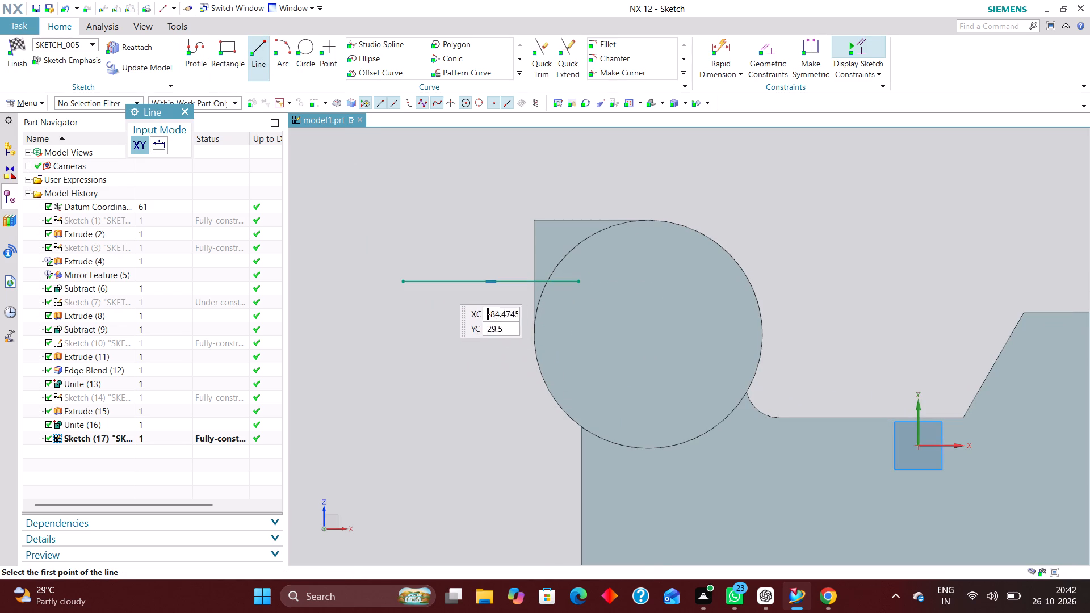
pyautogui.click(399, 283)
pyautogui.click(401, 351)
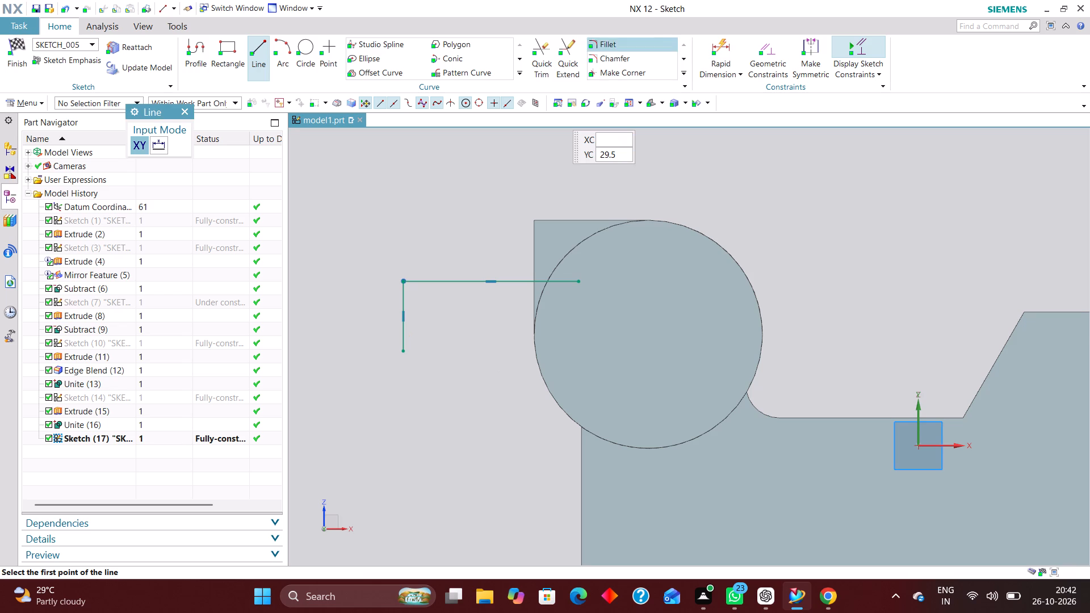
# Dimension the vertical line to 13 mm and the horizontal line to 30 mm.
pyautogui.click(719, 40)
pyautogui.click(402, 335)
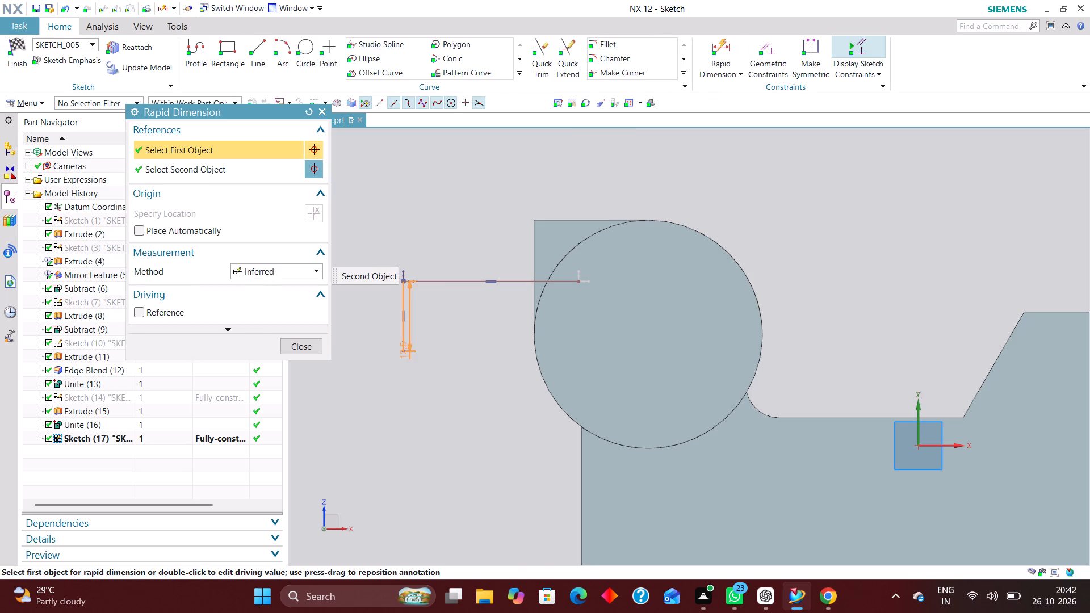
pyautogui.click(372, 312)
pyautogui.write('13')
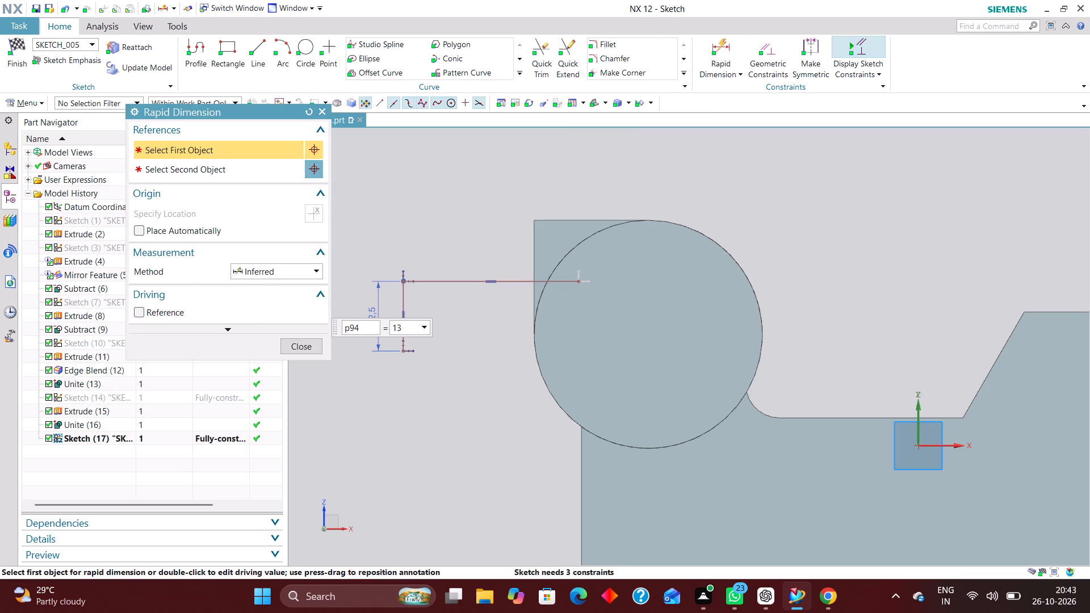
pyautogui.press('Return')
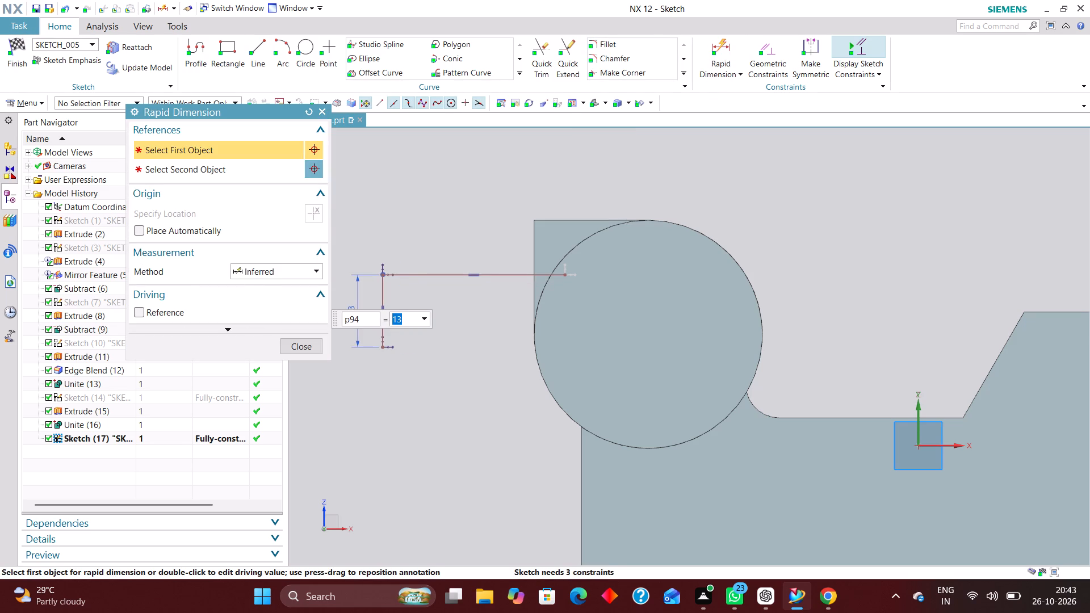
pyautogui.click(498, 274)
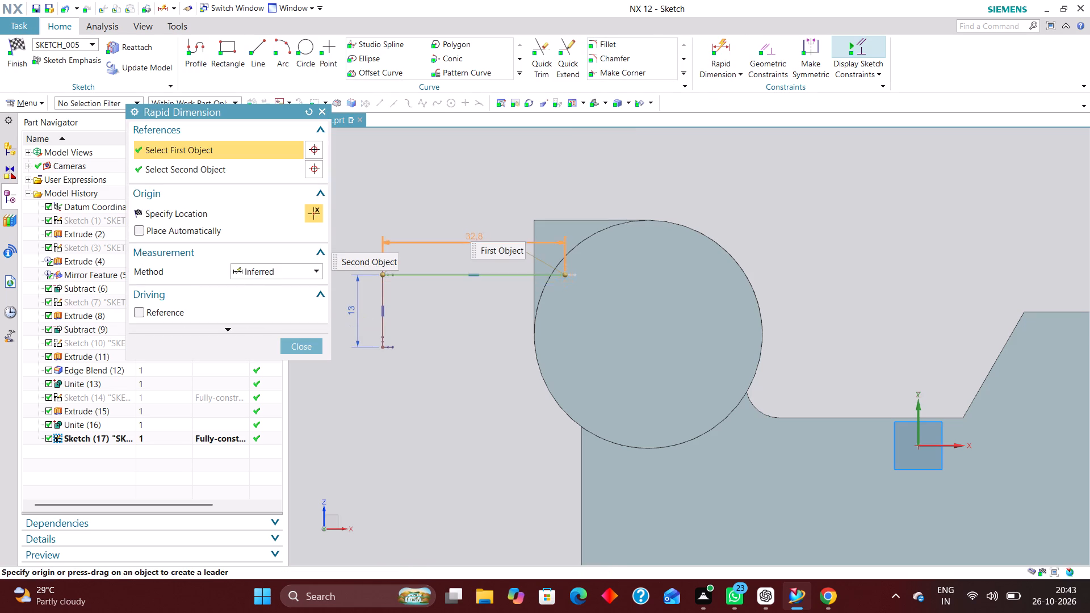
pyautogui.click(483, 199)
pyautogui.write('30')
pyautogui.press('Return')
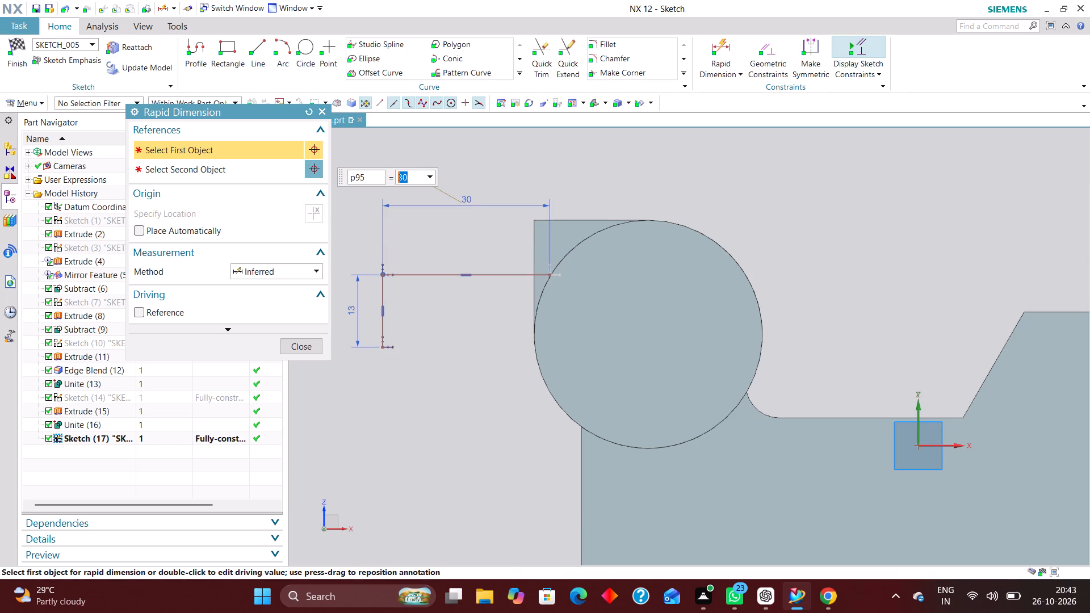
# Dimension the horizontal line at 13 mm below the top edge of the block.
pyautogui.scroll(5, 556, 212)
pyautogui.click(546, 235)
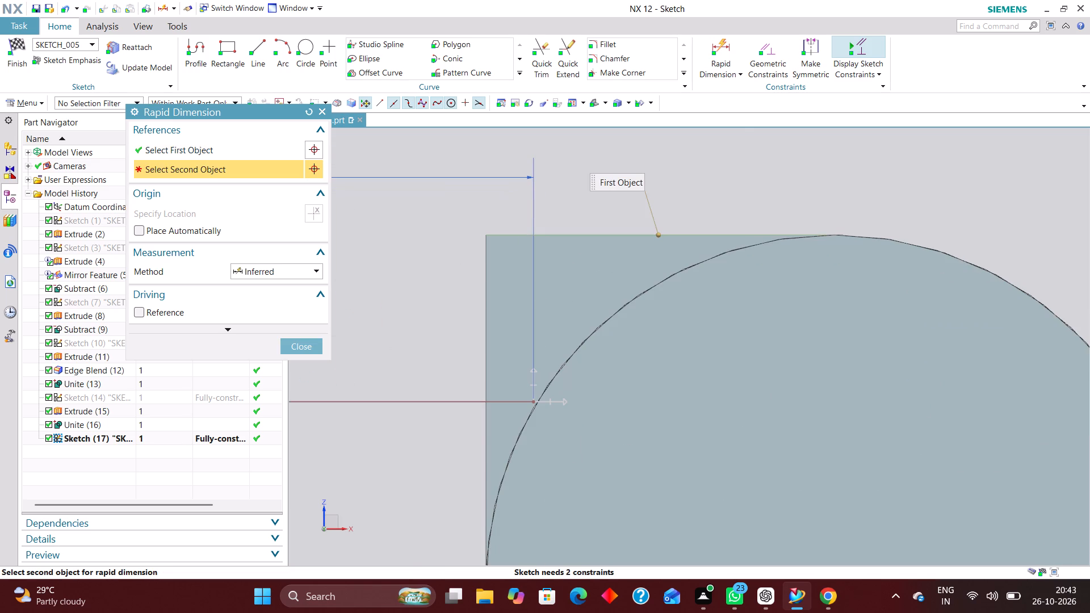
pyautogui.click(422, 404)
pyautogui.scroll(-4, 506, 367)
pyautogui.click(440, 345)
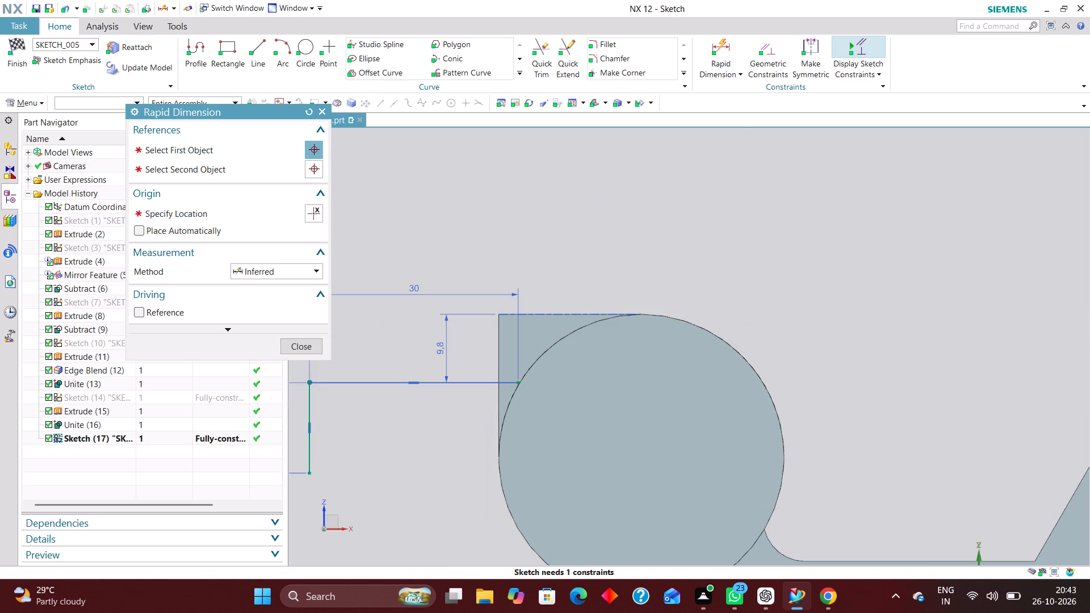
pyautogui.write('13')
pyautogui.press('Return')
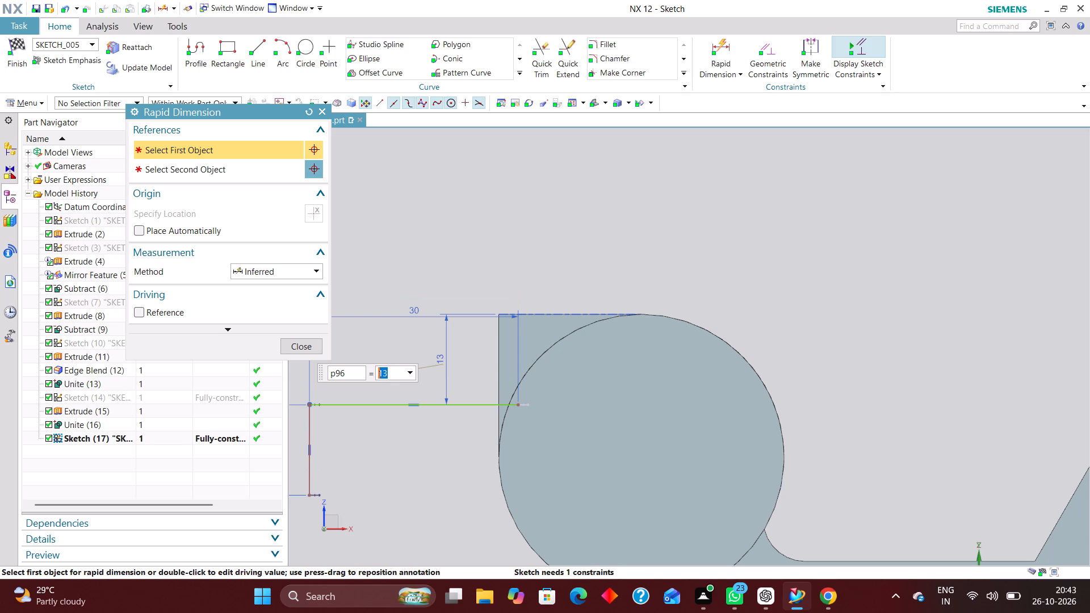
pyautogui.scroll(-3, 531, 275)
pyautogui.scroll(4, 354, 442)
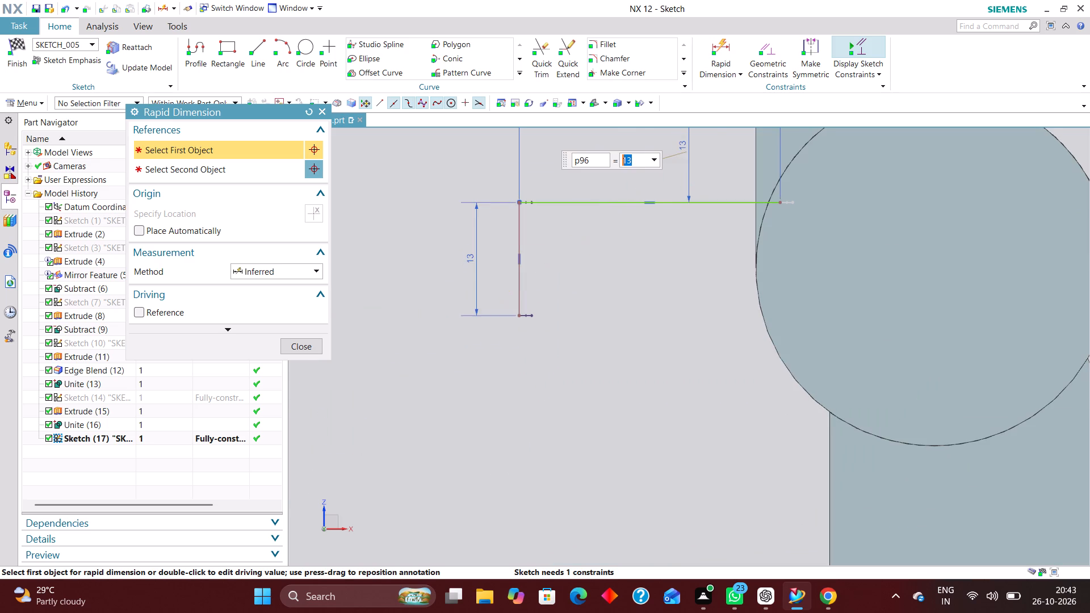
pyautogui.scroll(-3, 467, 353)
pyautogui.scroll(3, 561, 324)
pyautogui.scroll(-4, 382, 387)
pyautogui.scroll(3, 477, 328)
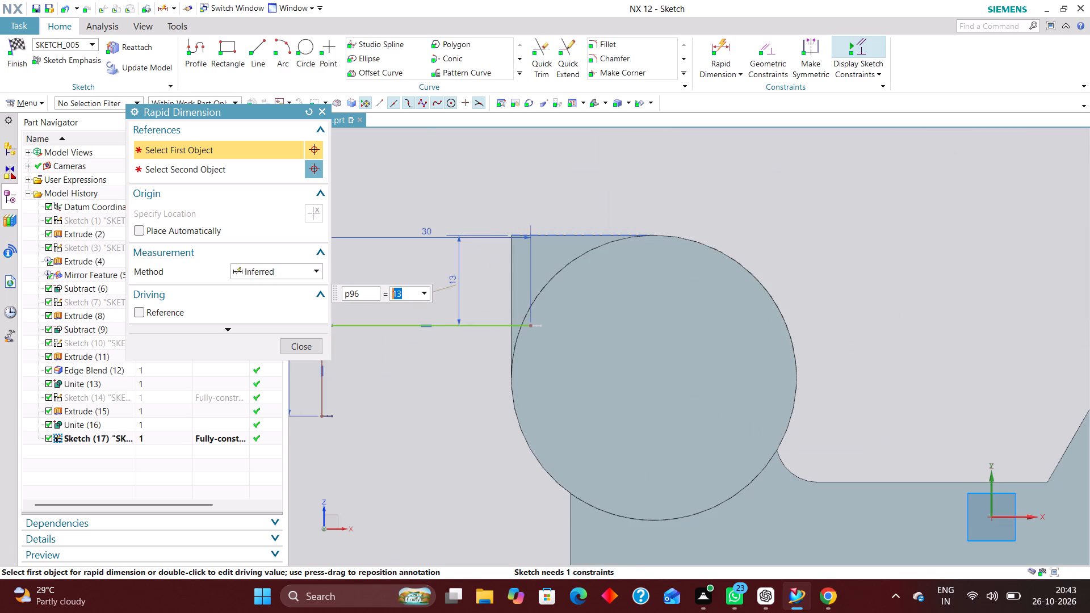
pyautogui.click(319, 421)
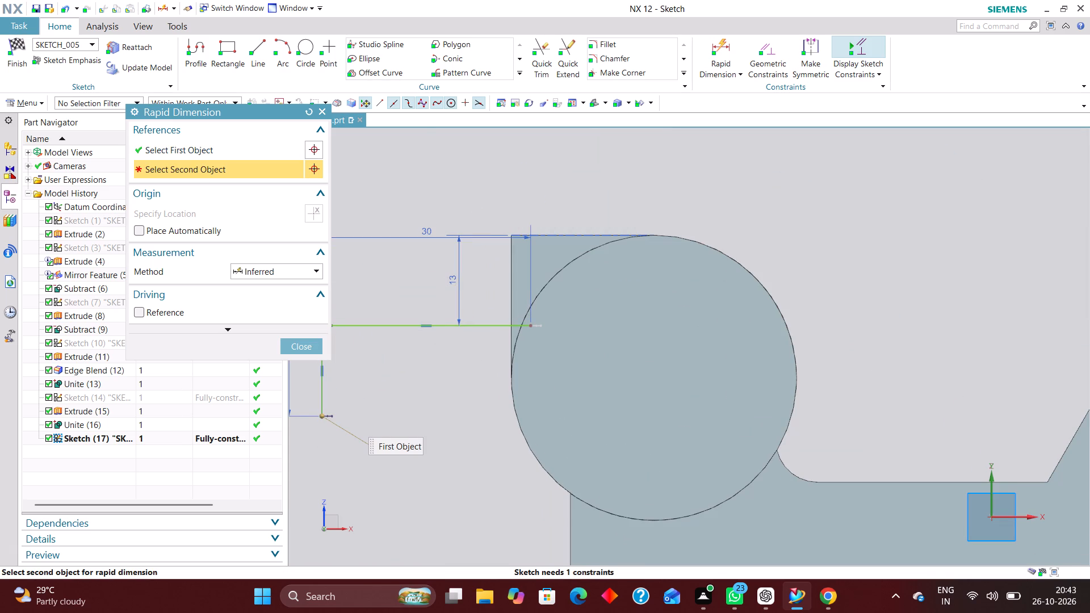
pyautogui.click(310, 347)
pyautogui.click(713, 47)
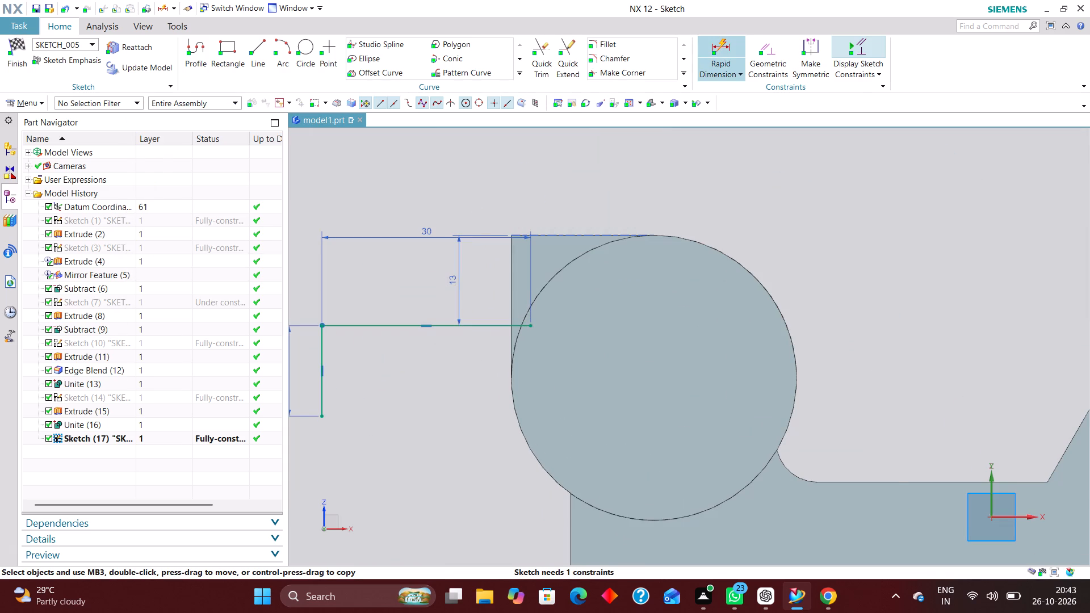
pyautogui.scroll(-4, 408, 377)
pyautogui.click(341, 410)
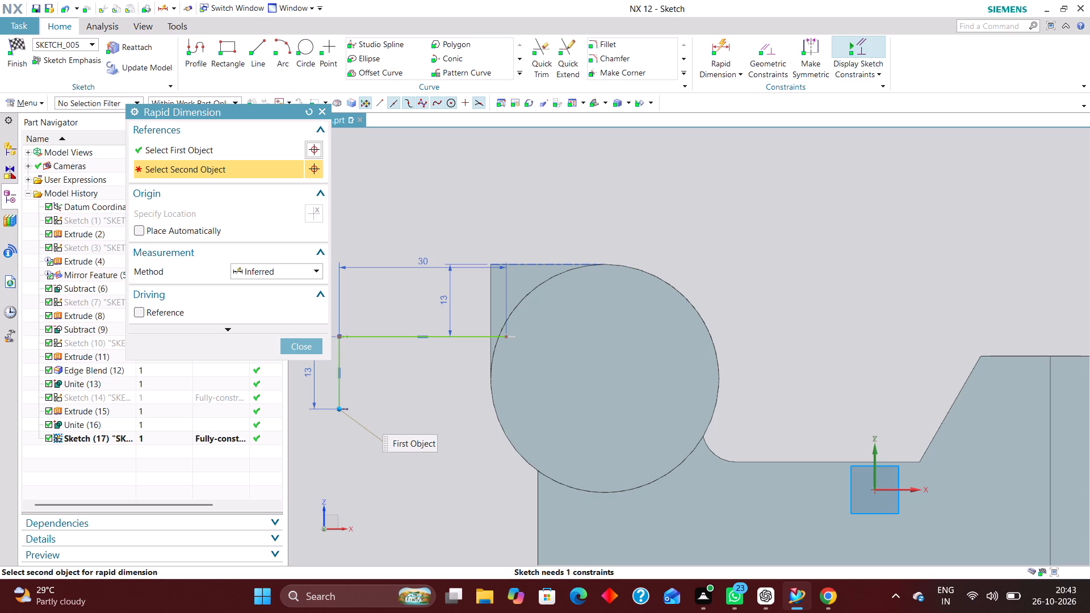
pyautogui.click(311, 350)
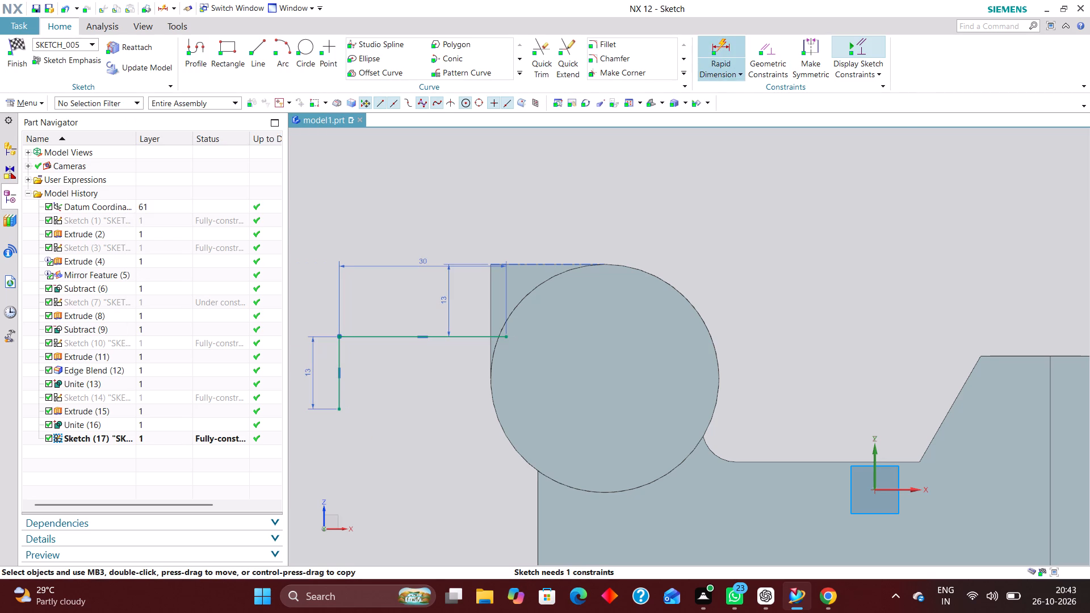
# Draw a sloping line about 31 mm long from the vertical line's lower endpoint down toward the base body.
pyautogui.click(265, 44)
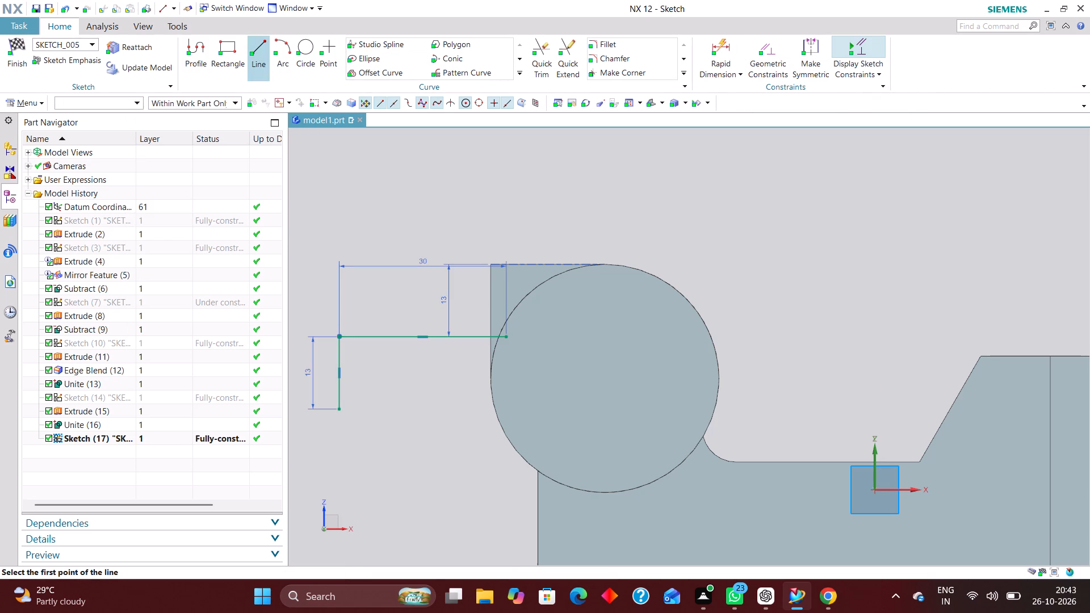
pyautogui.click(339, 411)
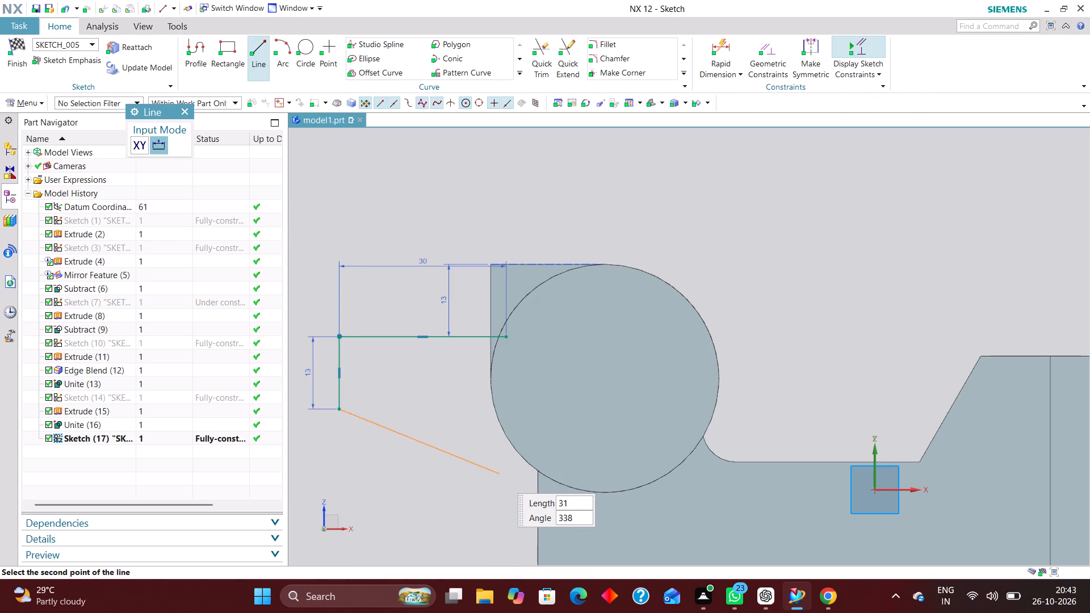
pyautogui.click(499, 477)
# Add an angular dimension of 104° between the profile's vertical line and its sloping line.
pyautogui.click(720, 47)
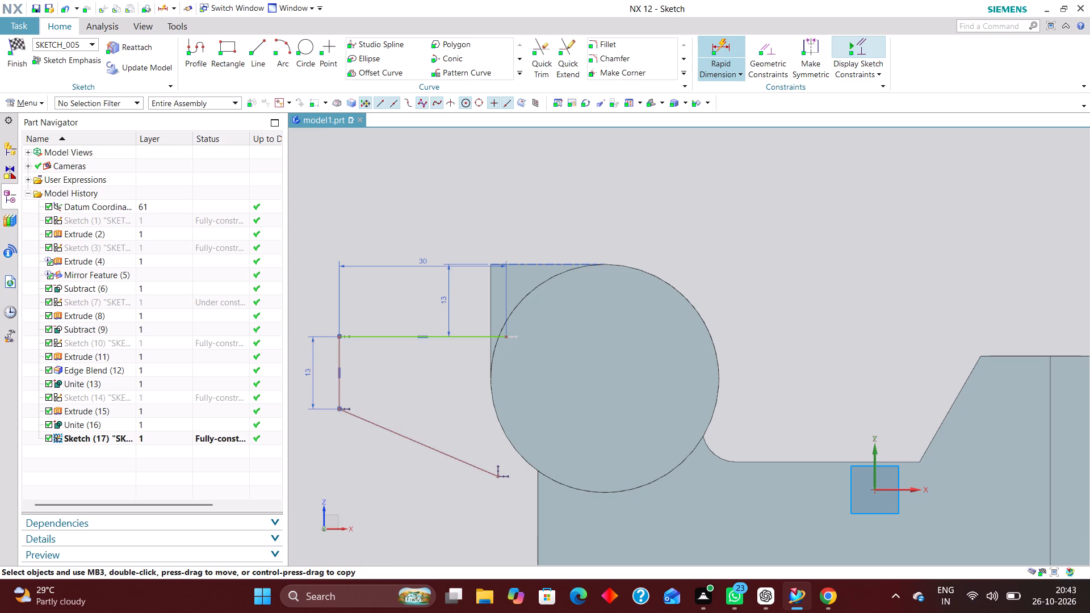
pyautogui.click(284, 268)
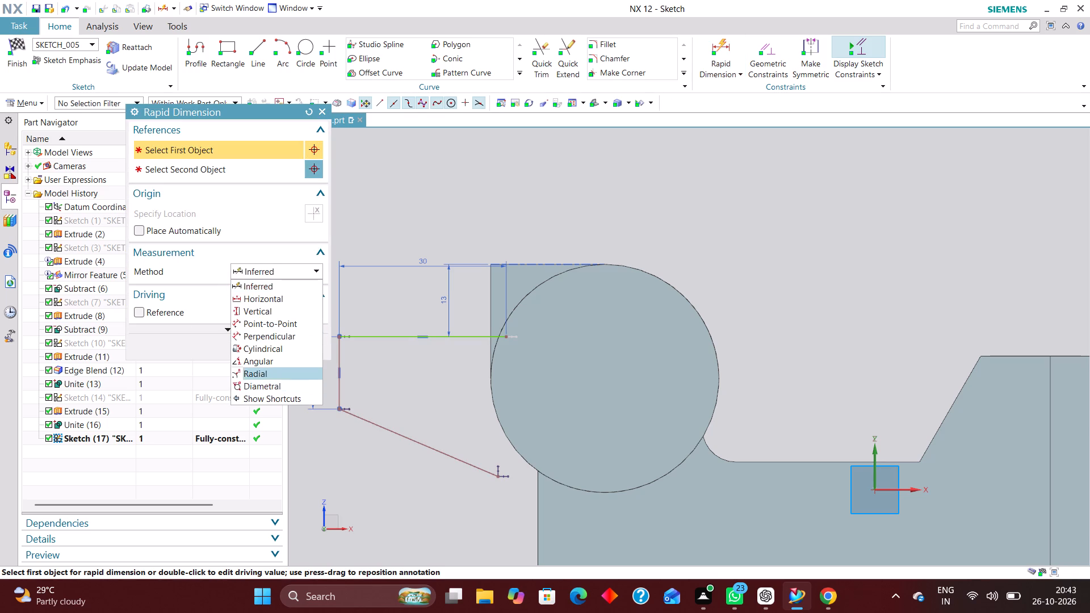
pyautogui.click(277, 360)
pyautogui.click(339, 389)
pyautogui.click(364, 421)
pyautogui.click(384, 391)
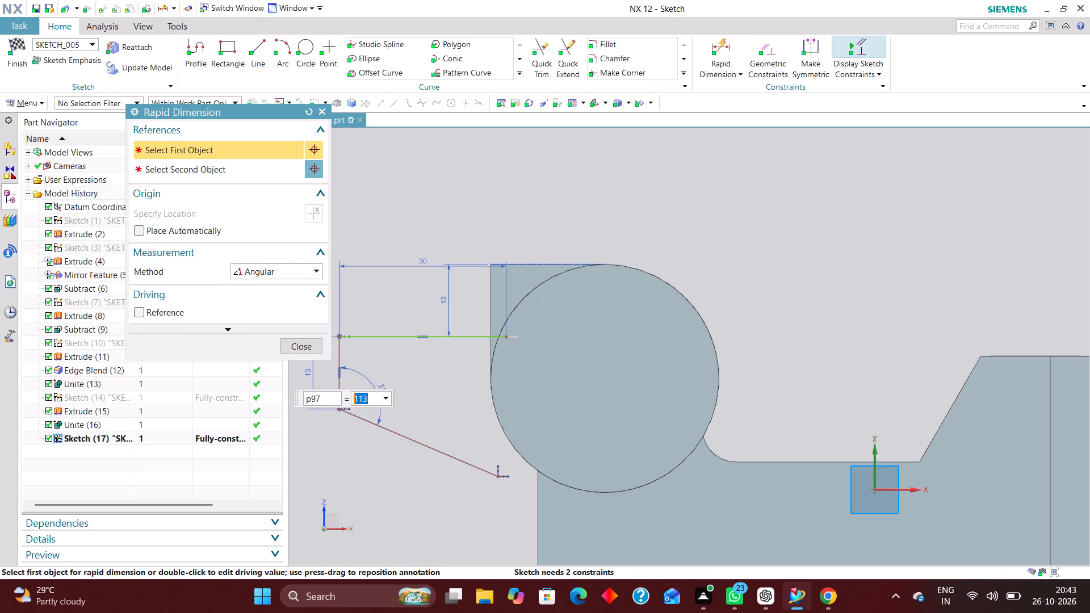
pyautogui.write('104')
pyautogui.press('Return')
pyautogui.click(301, 342)
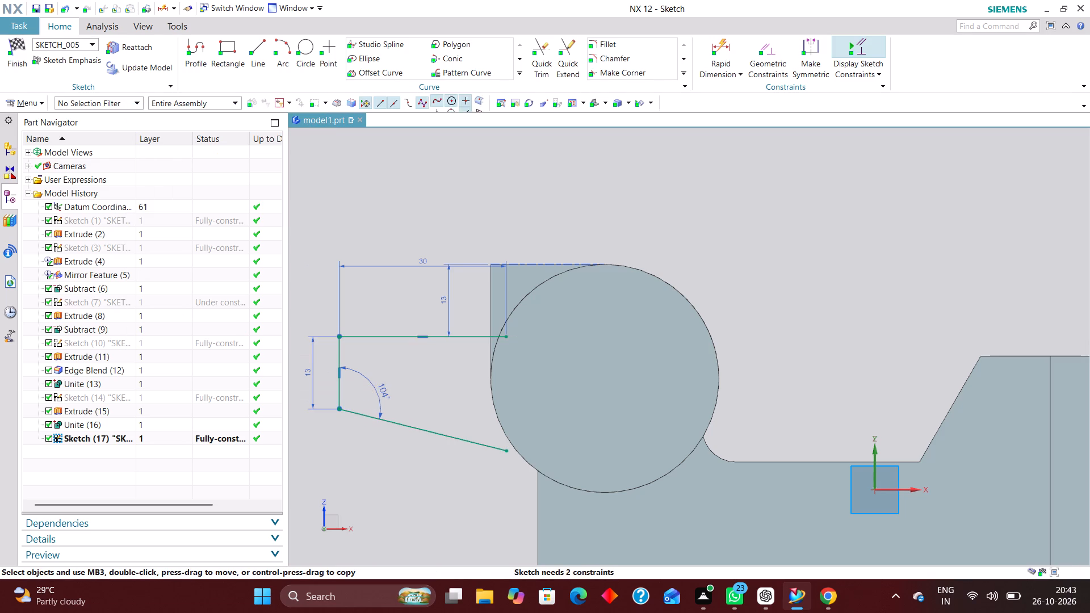
# Draw a vertical closing line from the horizontal line's inner endpoint down past the end of the sloping line.
pyautogui.click(258, 42)
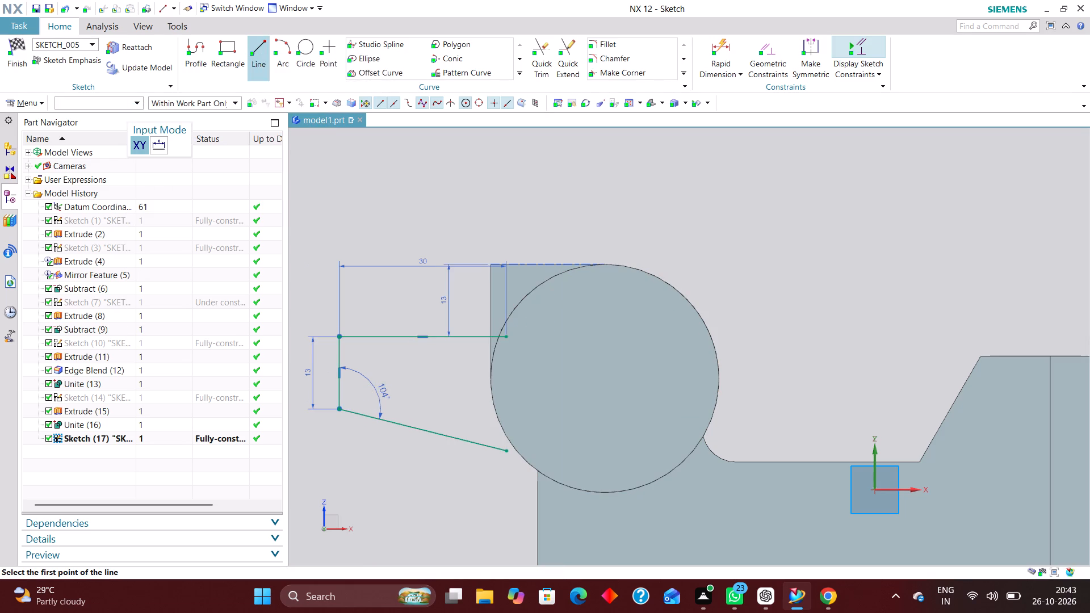
pyautogui.scroll(3, 505, 341)
pyautogui.click(506, 334)
pyautogui.scroll(-3, 518, 491)
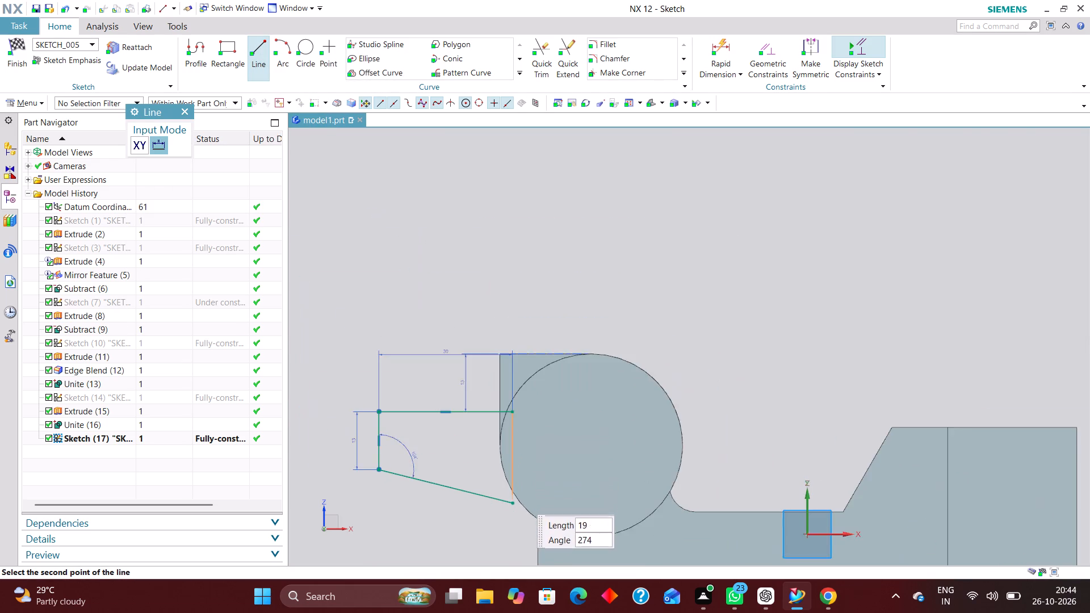
pyautogui.scroll(4, 513, 535)
pyautogui.click(513, 505)
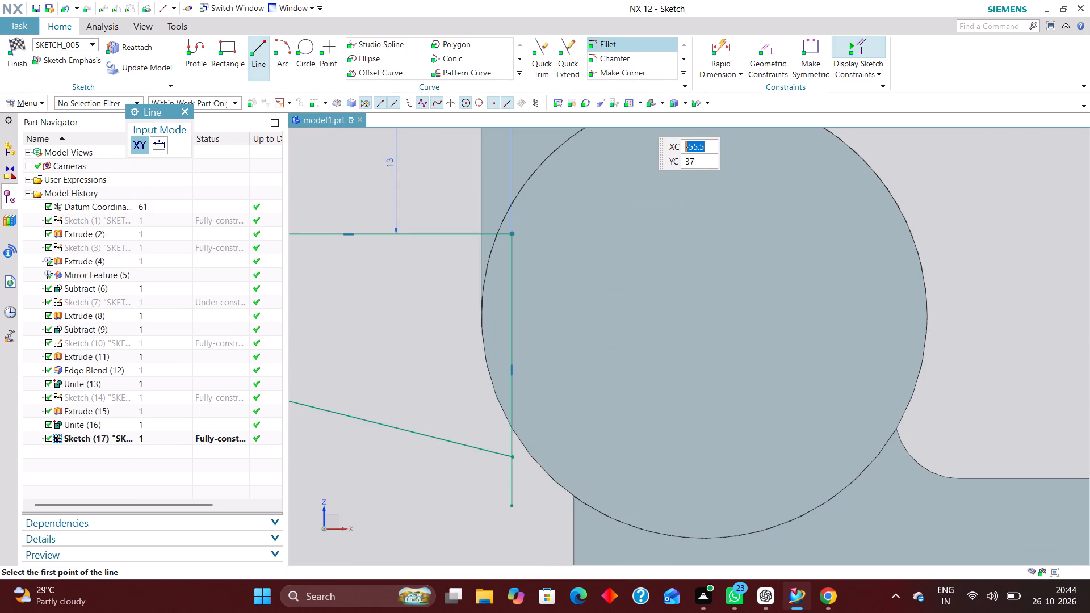
# Trim the piece of the closing line that extends below the sloping line's endpoint.
pyautogui.click(541, 55)
pyautogui.scroll(11, 509, 469)
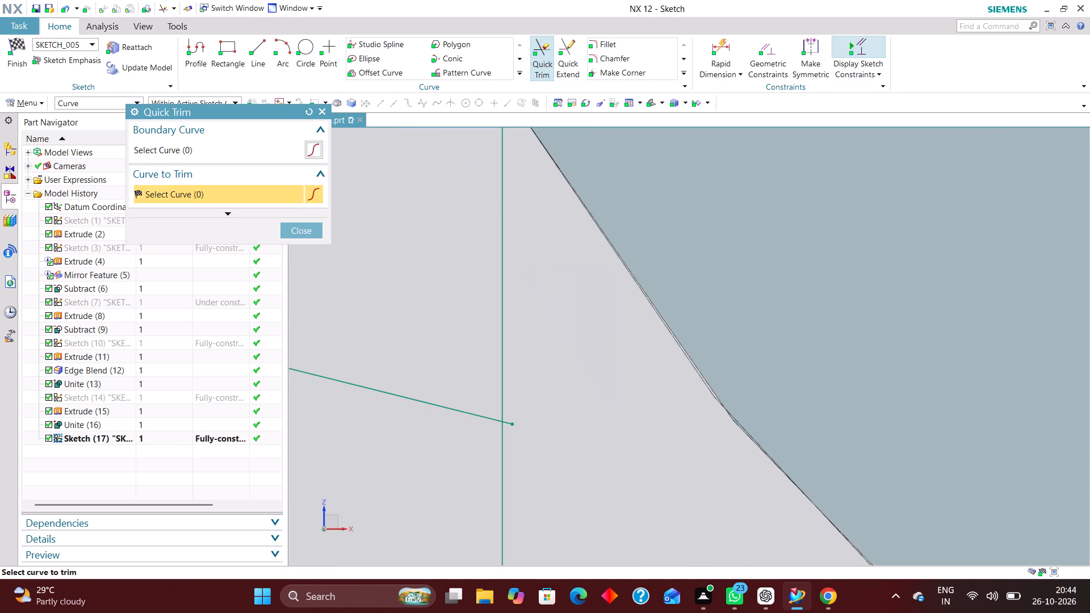
pyautogui.click(510, 423)
pyautogui.click(506, 473)
pyautogui.scroll(-13, 542, 446)
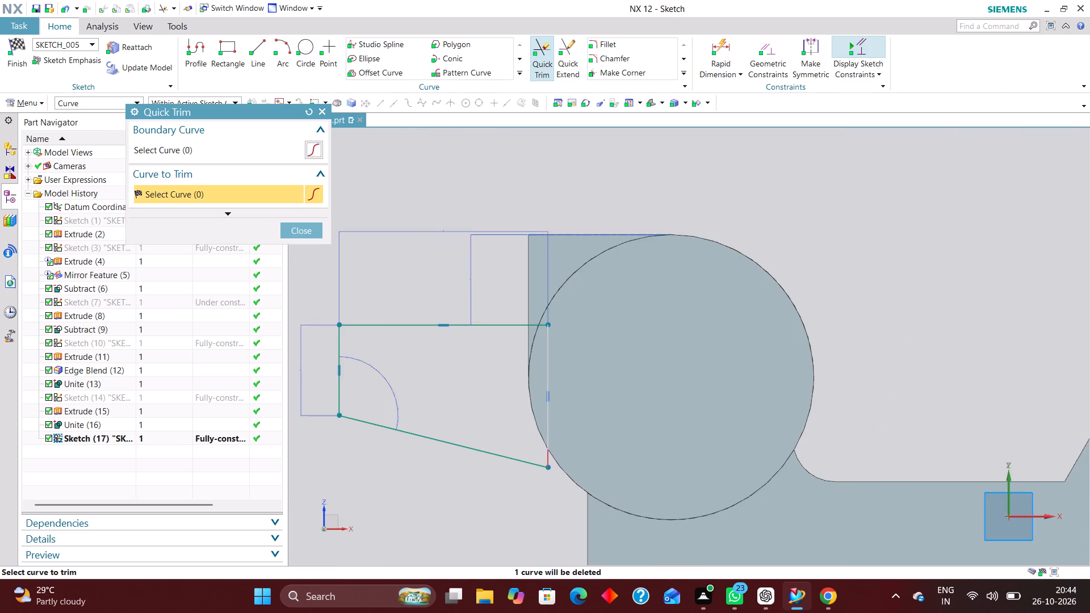
pyautogui.scroll(-1, 569, 448)
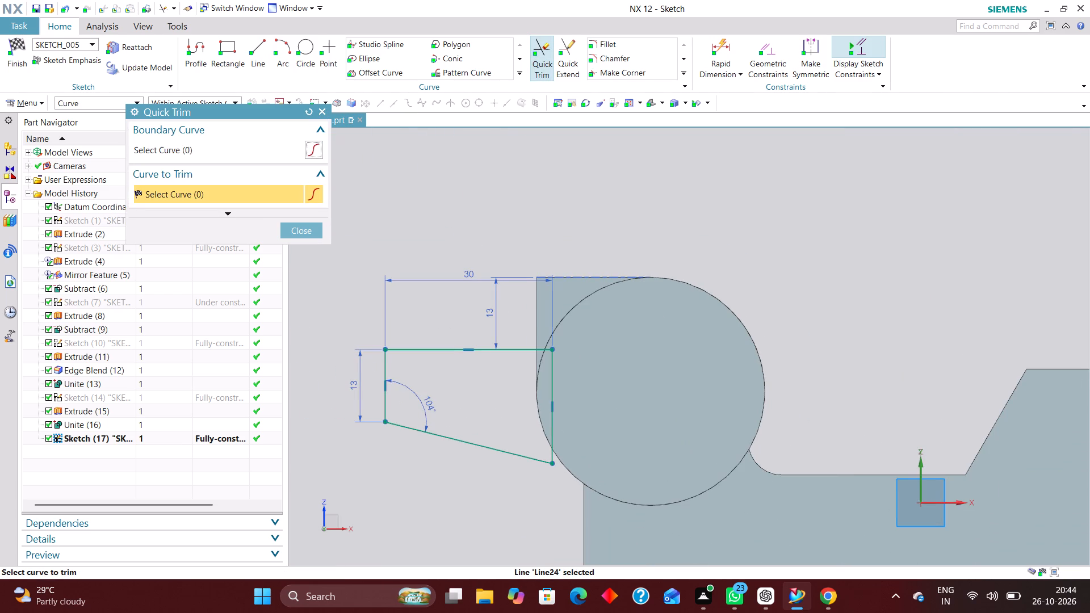
pyautogui.click(311, 236)
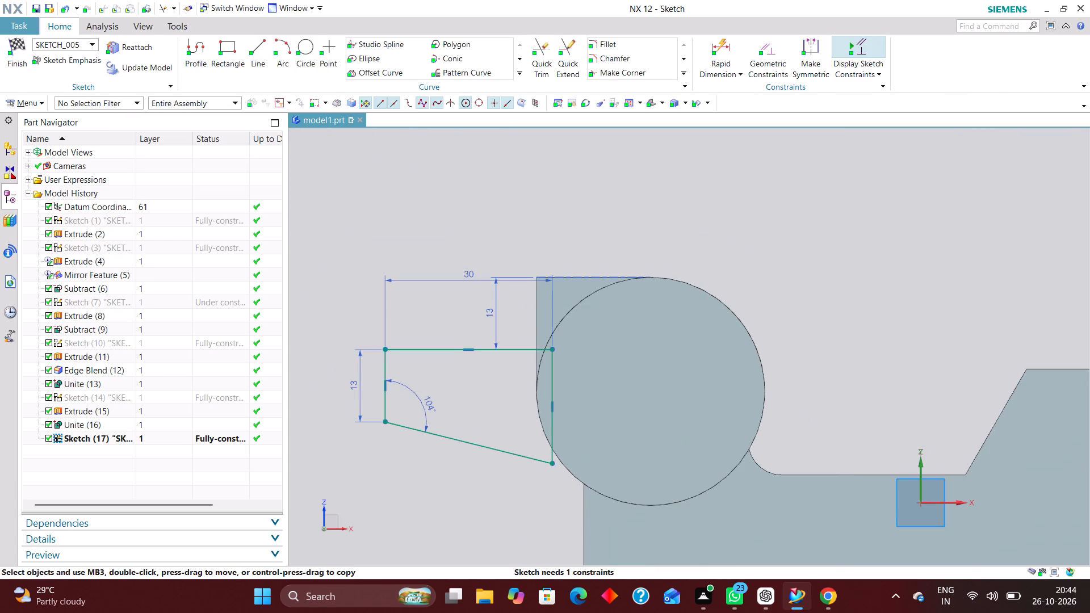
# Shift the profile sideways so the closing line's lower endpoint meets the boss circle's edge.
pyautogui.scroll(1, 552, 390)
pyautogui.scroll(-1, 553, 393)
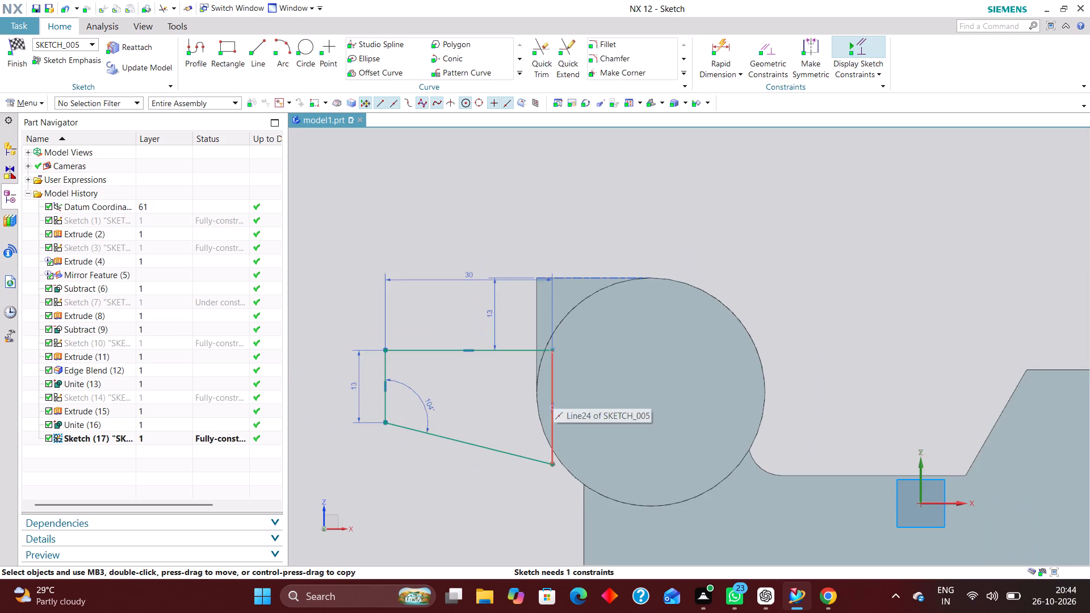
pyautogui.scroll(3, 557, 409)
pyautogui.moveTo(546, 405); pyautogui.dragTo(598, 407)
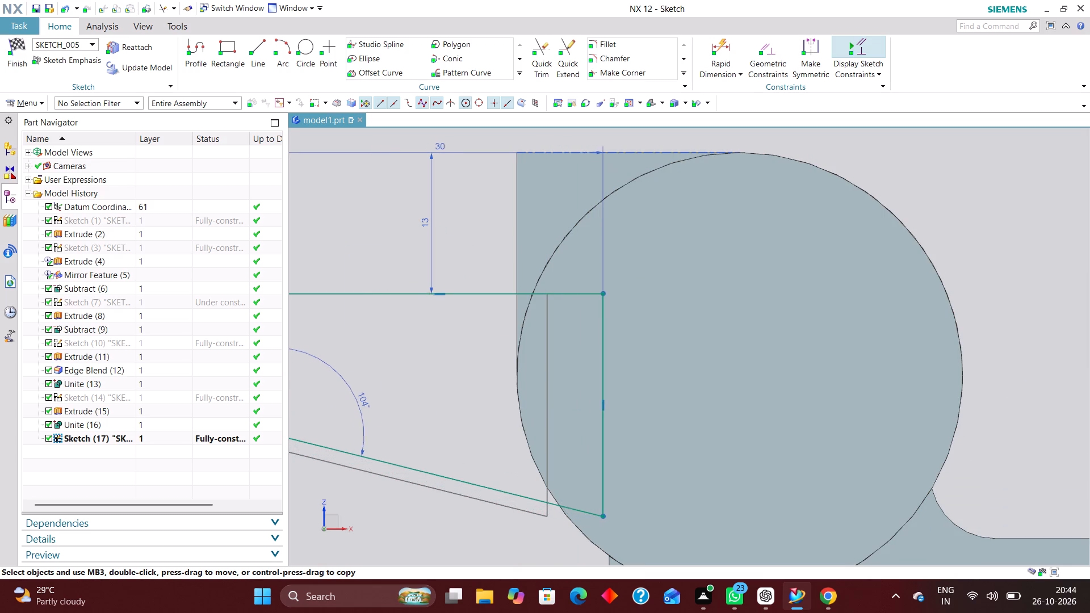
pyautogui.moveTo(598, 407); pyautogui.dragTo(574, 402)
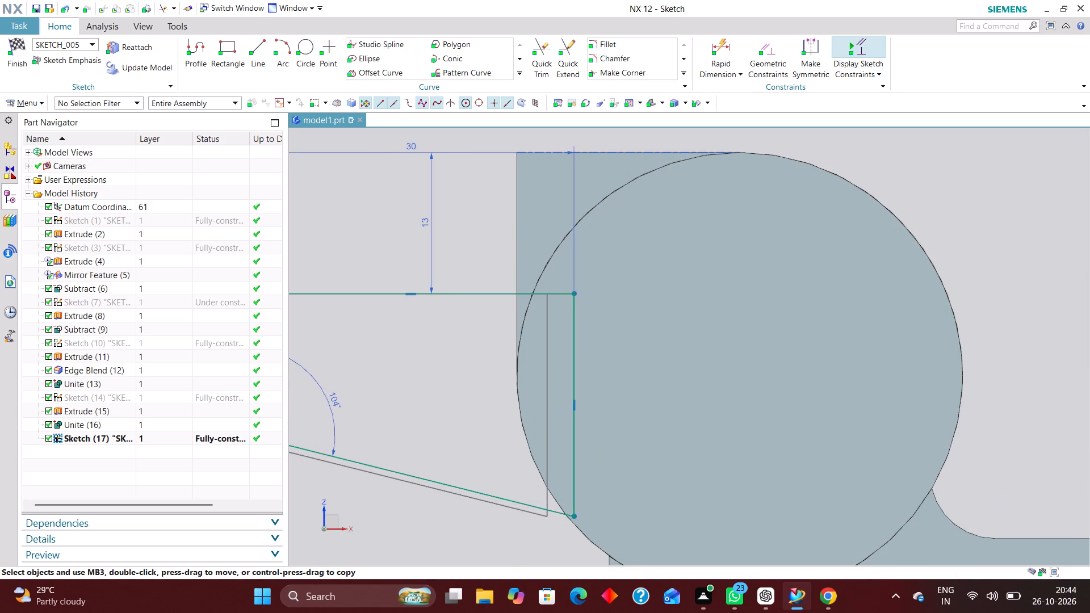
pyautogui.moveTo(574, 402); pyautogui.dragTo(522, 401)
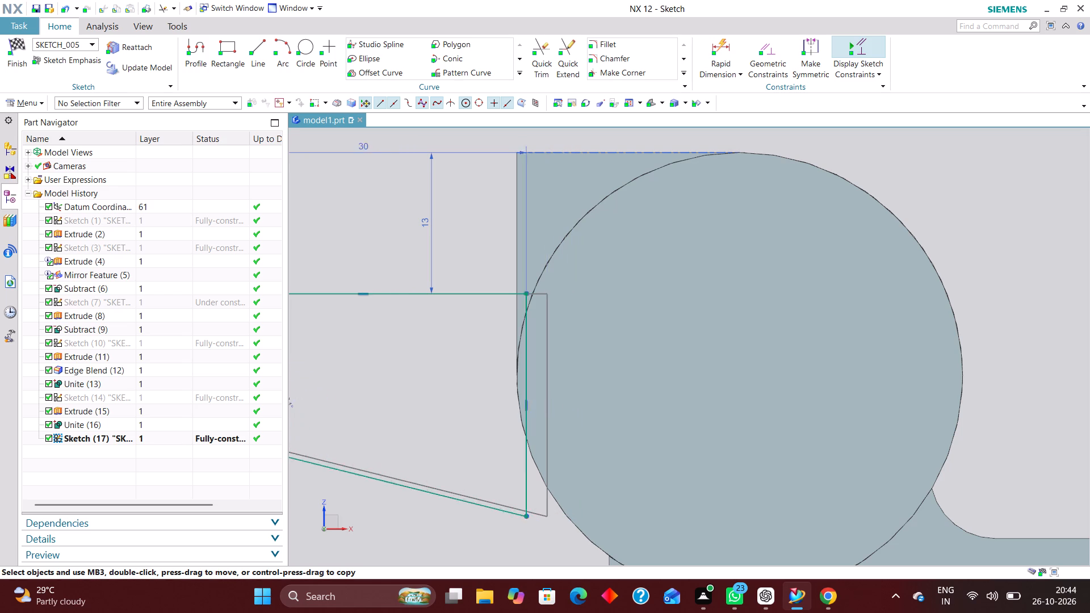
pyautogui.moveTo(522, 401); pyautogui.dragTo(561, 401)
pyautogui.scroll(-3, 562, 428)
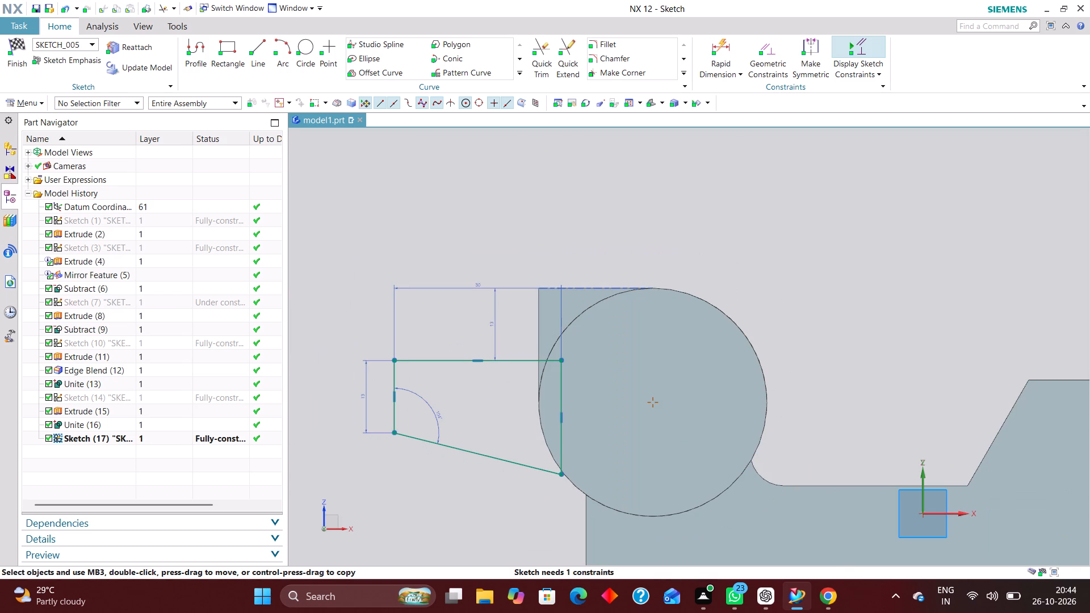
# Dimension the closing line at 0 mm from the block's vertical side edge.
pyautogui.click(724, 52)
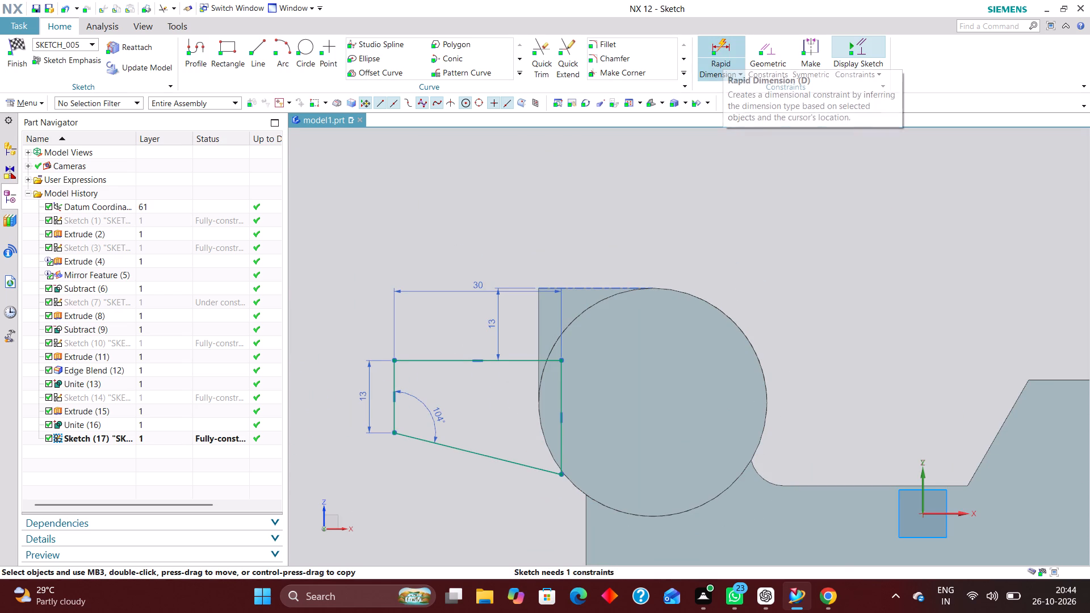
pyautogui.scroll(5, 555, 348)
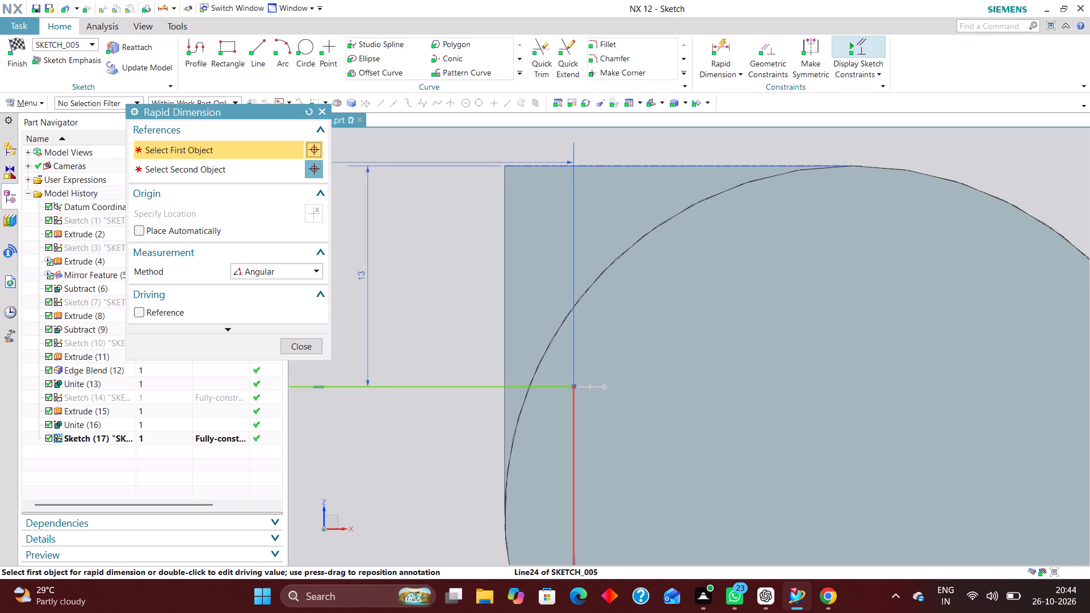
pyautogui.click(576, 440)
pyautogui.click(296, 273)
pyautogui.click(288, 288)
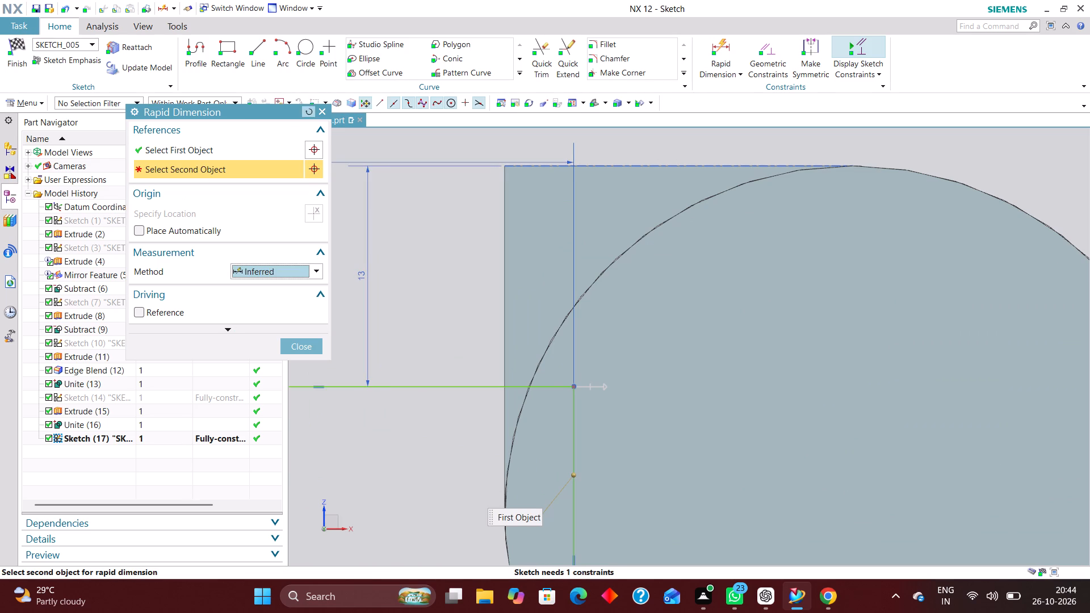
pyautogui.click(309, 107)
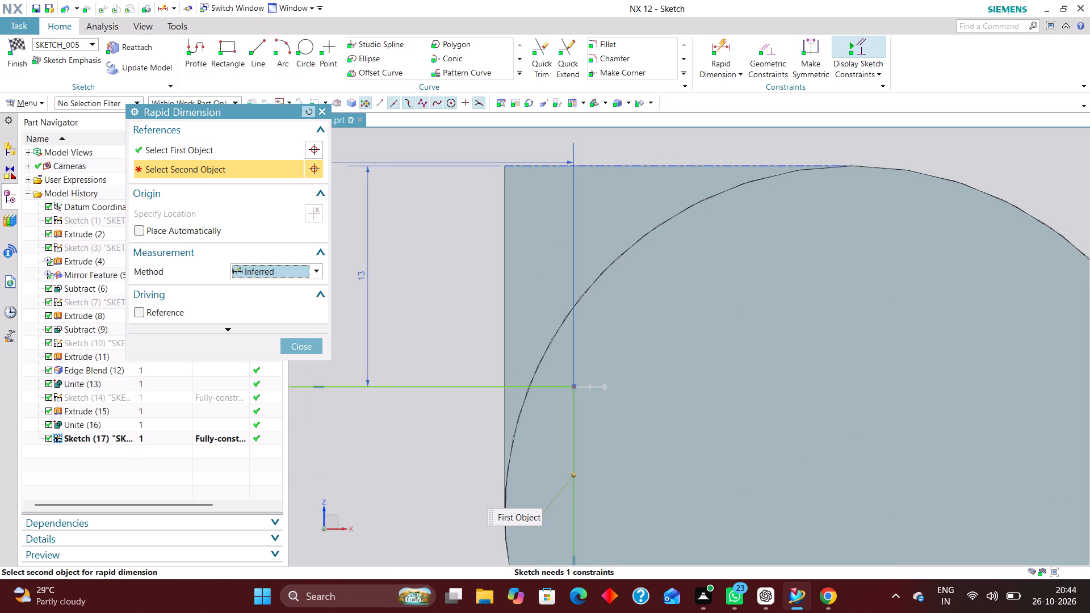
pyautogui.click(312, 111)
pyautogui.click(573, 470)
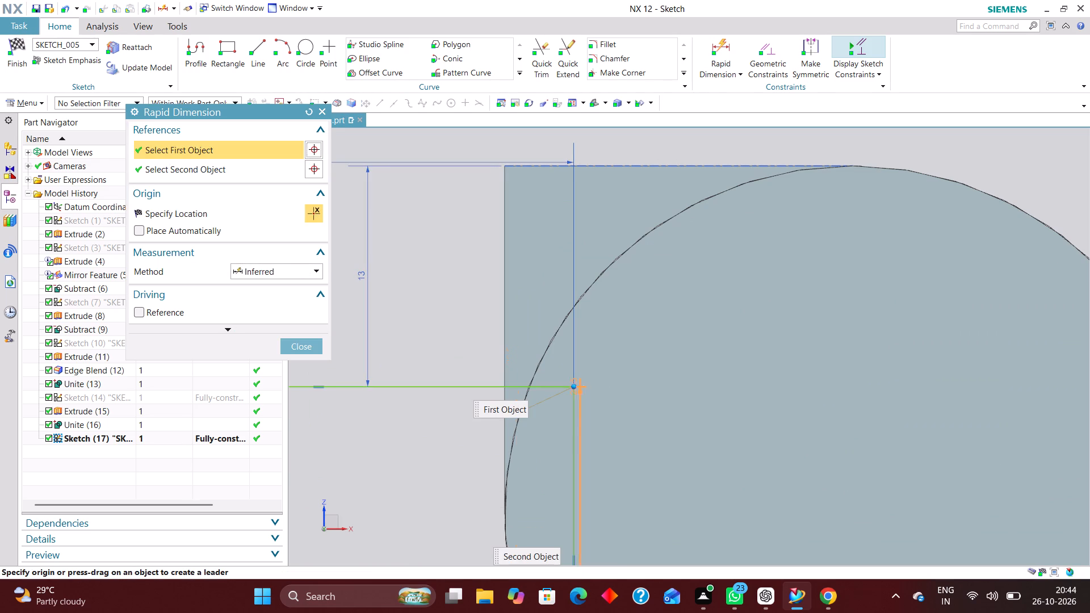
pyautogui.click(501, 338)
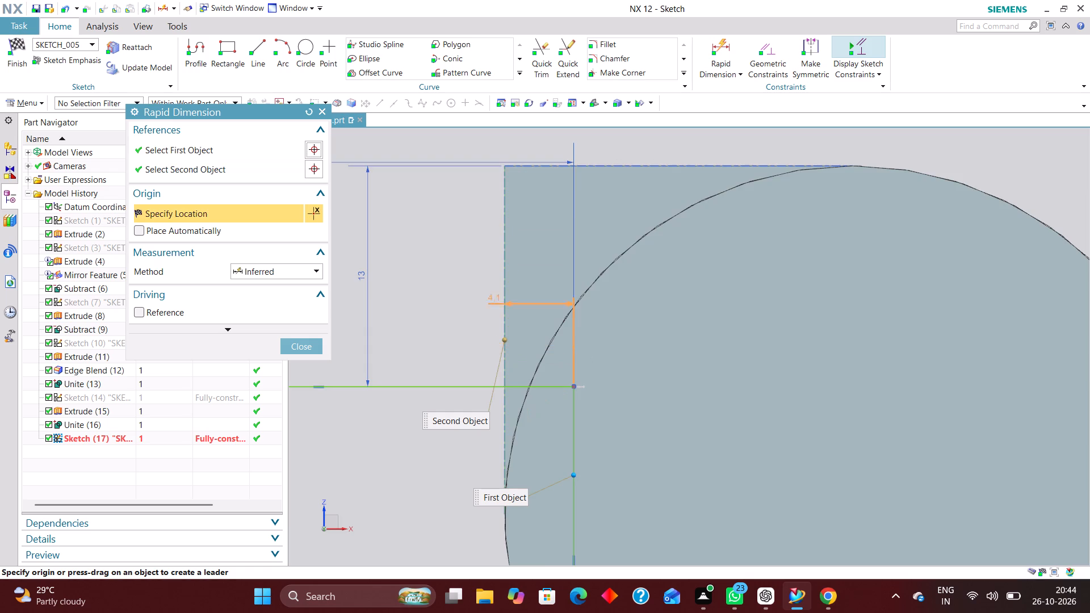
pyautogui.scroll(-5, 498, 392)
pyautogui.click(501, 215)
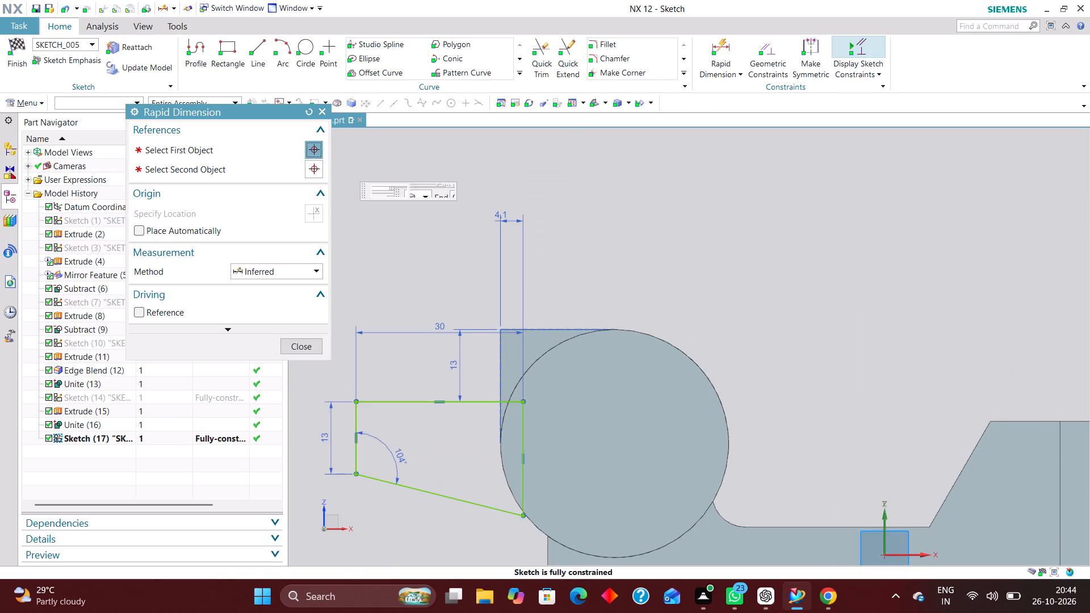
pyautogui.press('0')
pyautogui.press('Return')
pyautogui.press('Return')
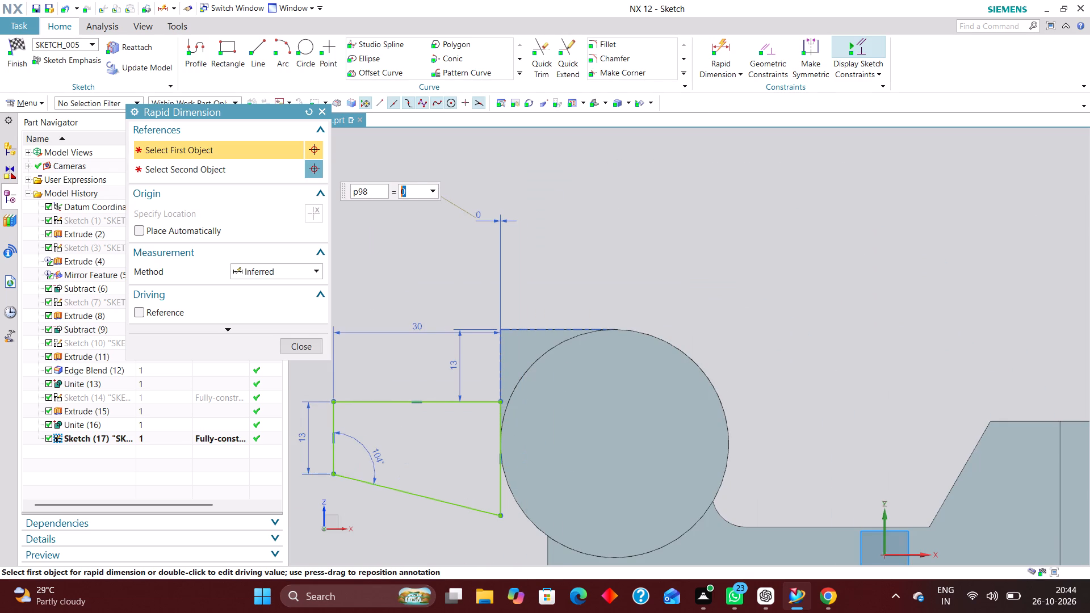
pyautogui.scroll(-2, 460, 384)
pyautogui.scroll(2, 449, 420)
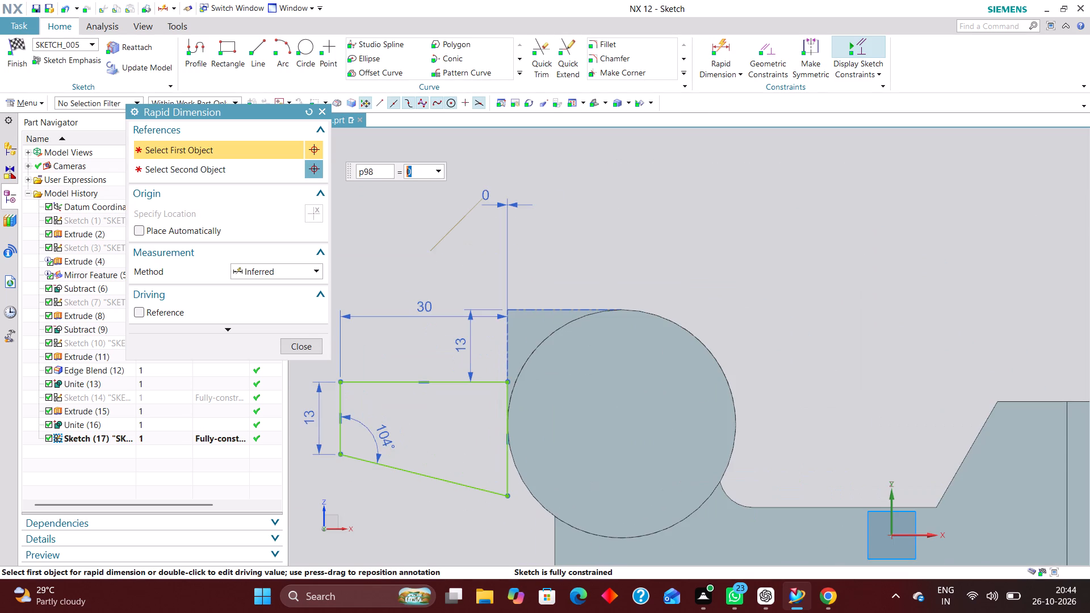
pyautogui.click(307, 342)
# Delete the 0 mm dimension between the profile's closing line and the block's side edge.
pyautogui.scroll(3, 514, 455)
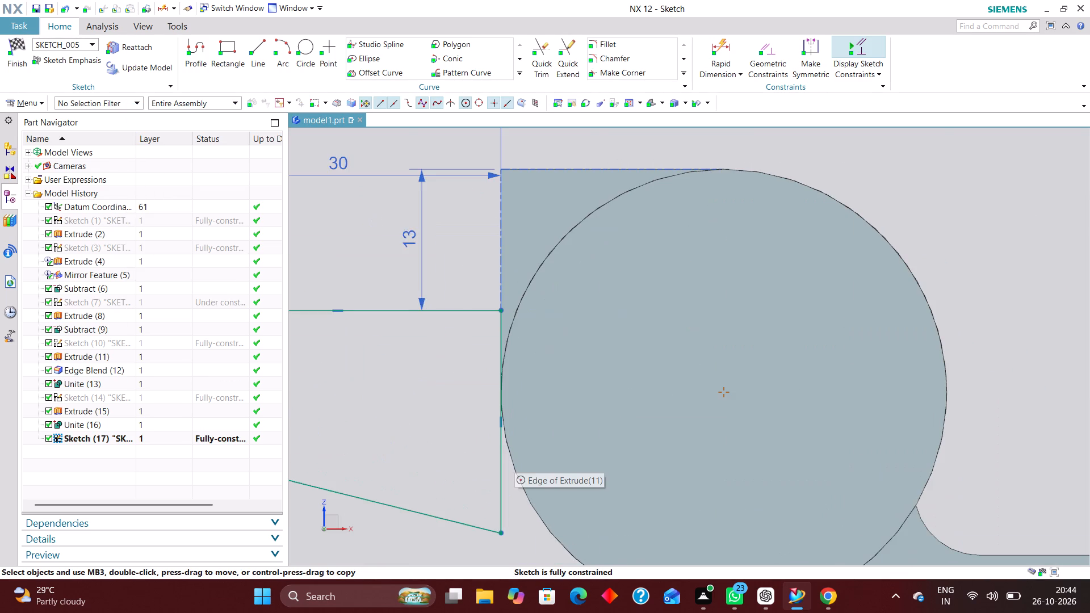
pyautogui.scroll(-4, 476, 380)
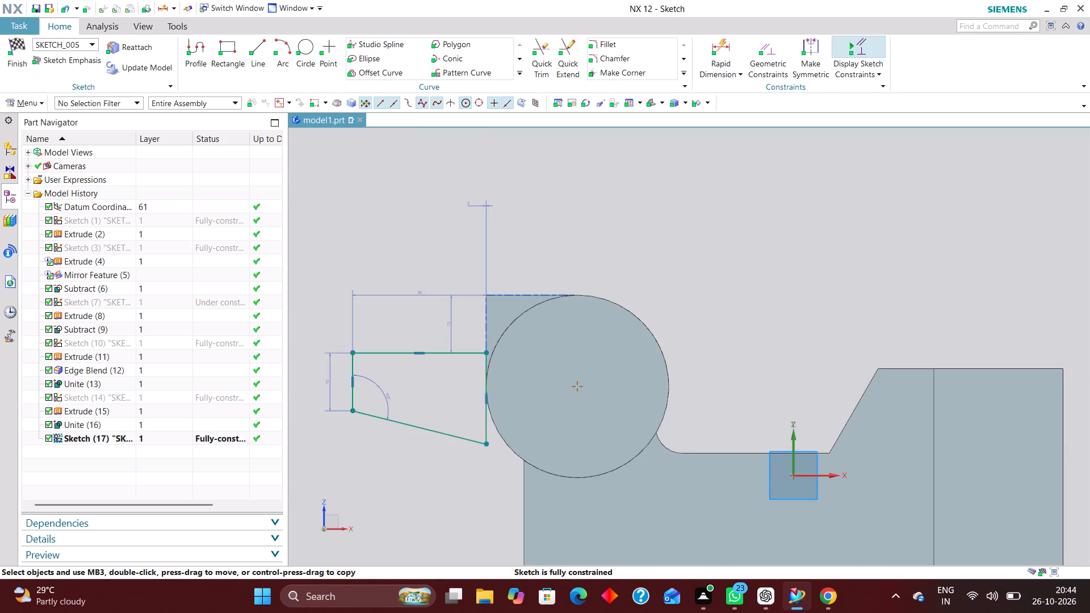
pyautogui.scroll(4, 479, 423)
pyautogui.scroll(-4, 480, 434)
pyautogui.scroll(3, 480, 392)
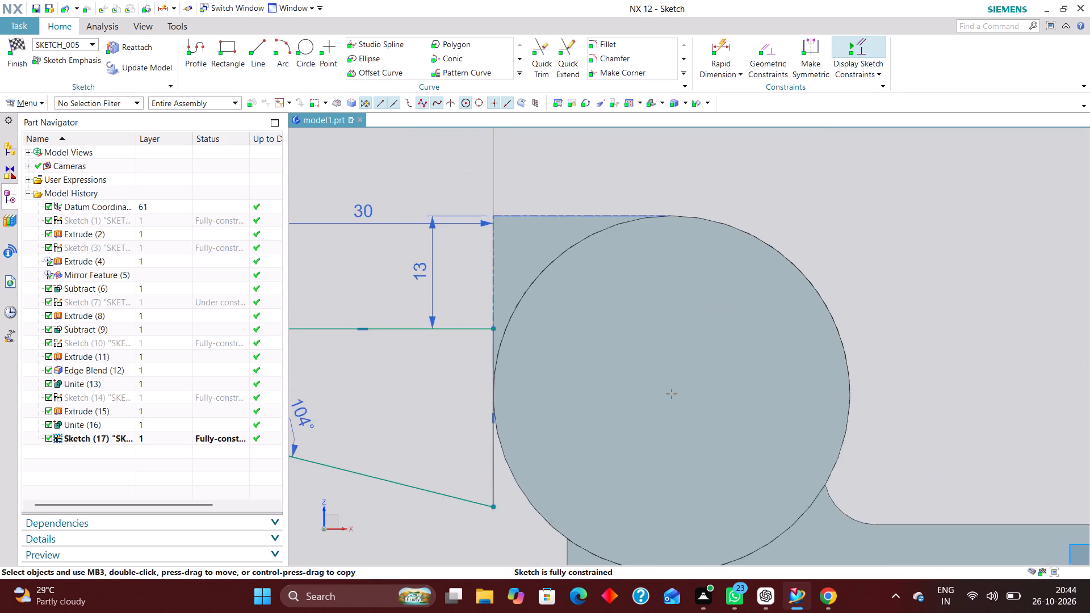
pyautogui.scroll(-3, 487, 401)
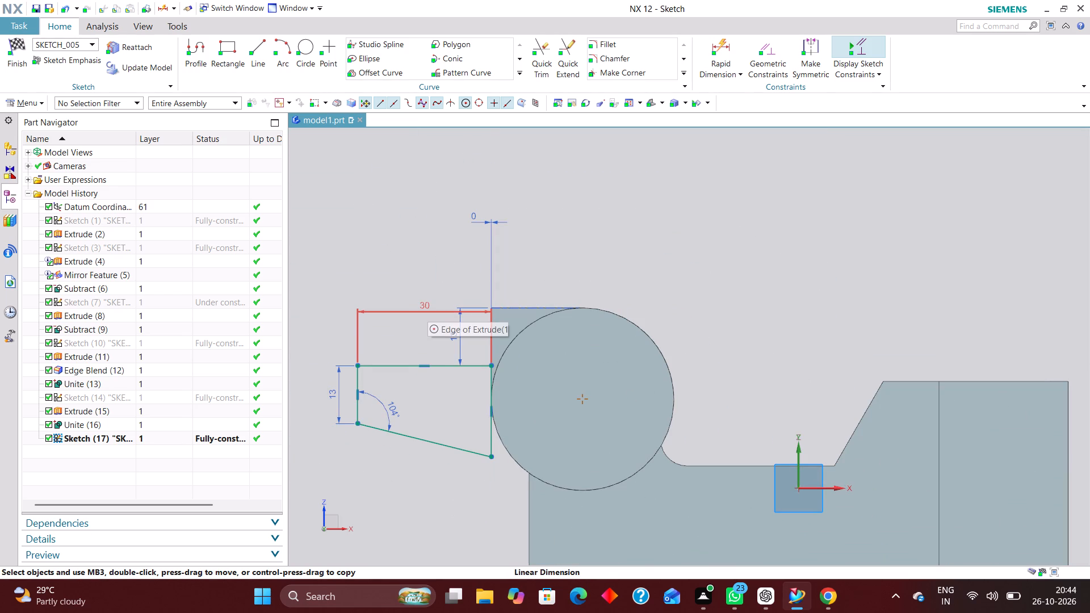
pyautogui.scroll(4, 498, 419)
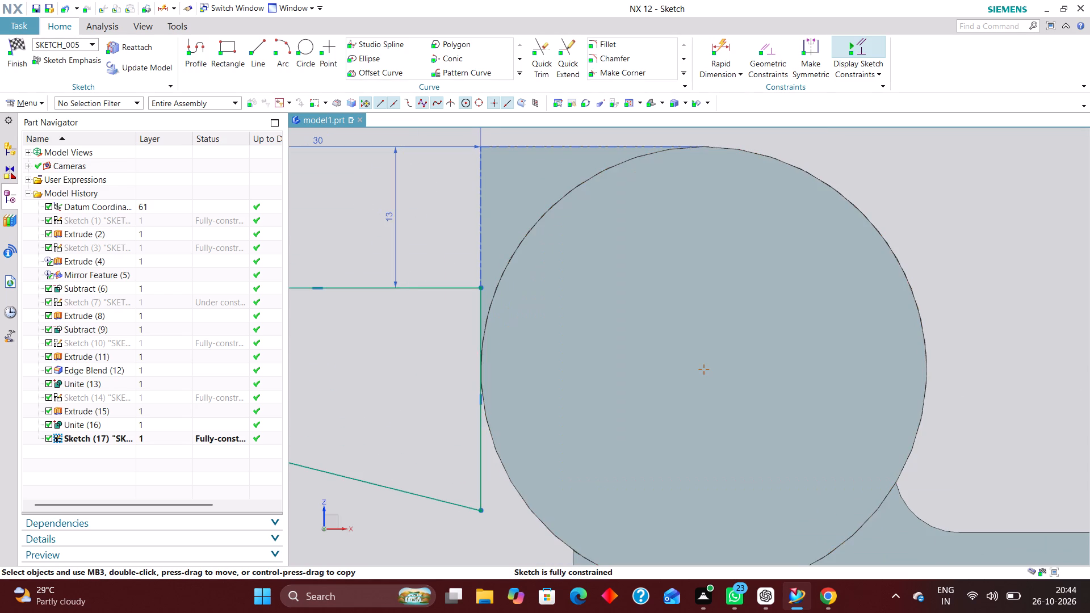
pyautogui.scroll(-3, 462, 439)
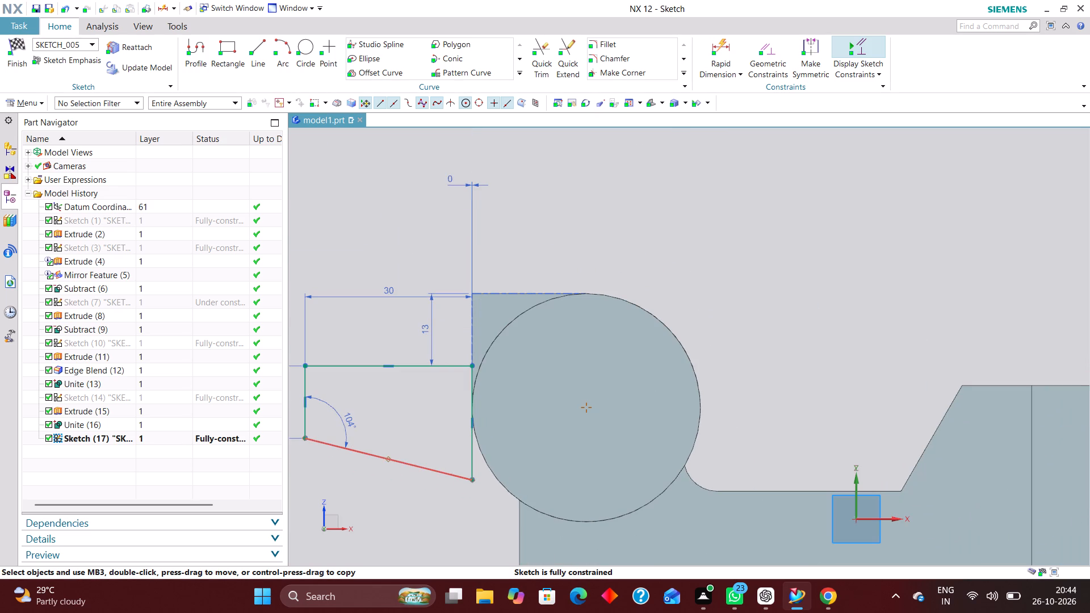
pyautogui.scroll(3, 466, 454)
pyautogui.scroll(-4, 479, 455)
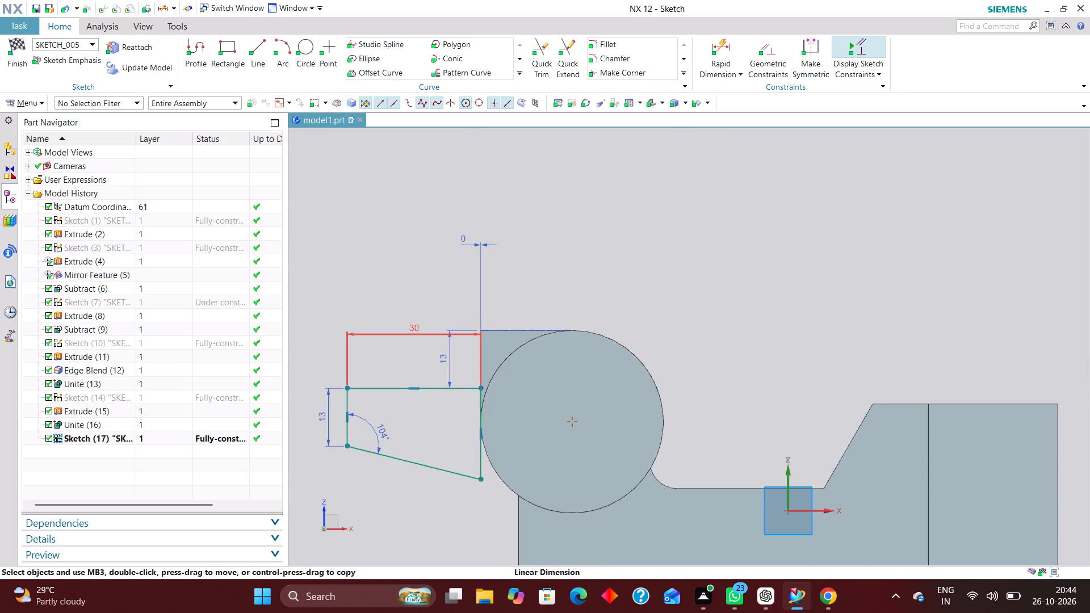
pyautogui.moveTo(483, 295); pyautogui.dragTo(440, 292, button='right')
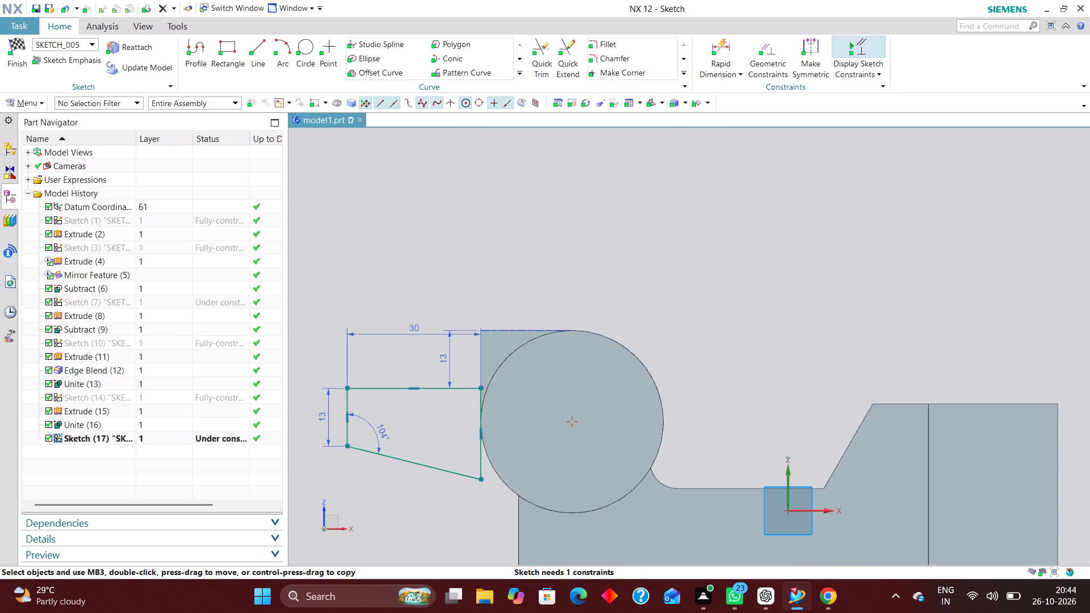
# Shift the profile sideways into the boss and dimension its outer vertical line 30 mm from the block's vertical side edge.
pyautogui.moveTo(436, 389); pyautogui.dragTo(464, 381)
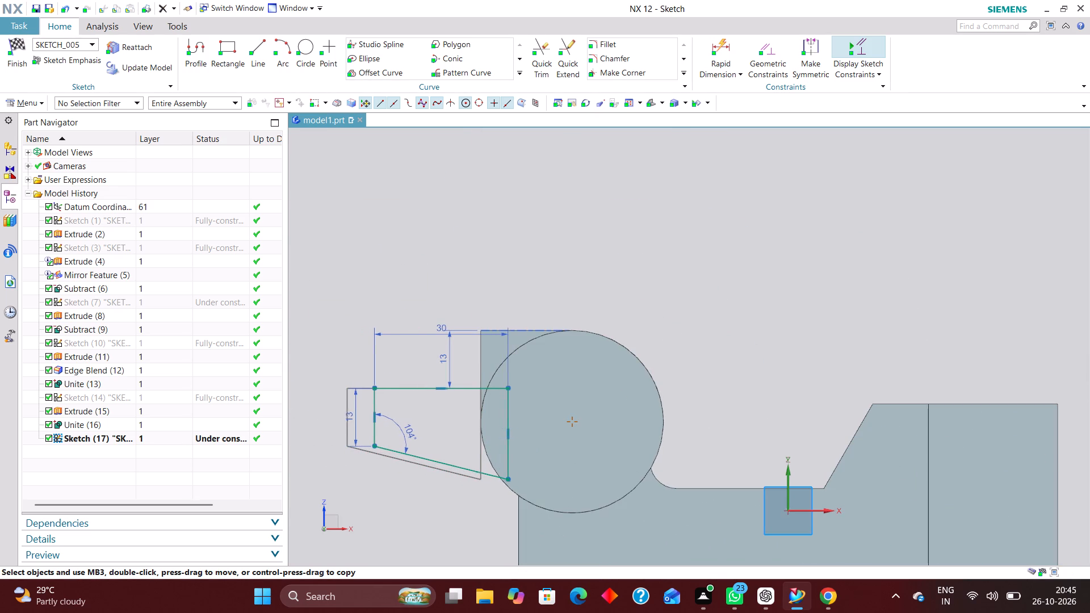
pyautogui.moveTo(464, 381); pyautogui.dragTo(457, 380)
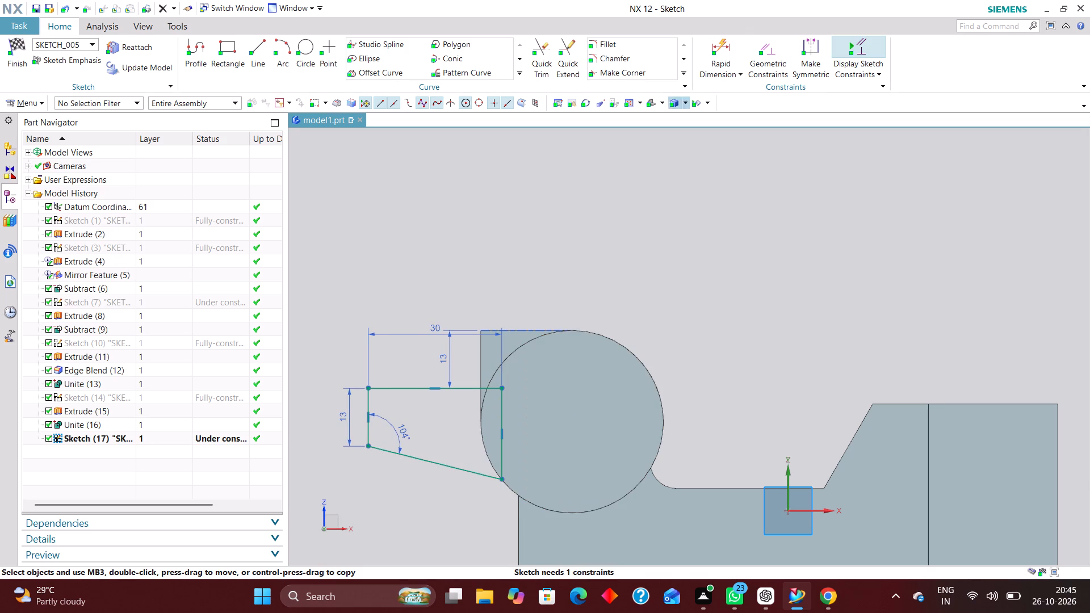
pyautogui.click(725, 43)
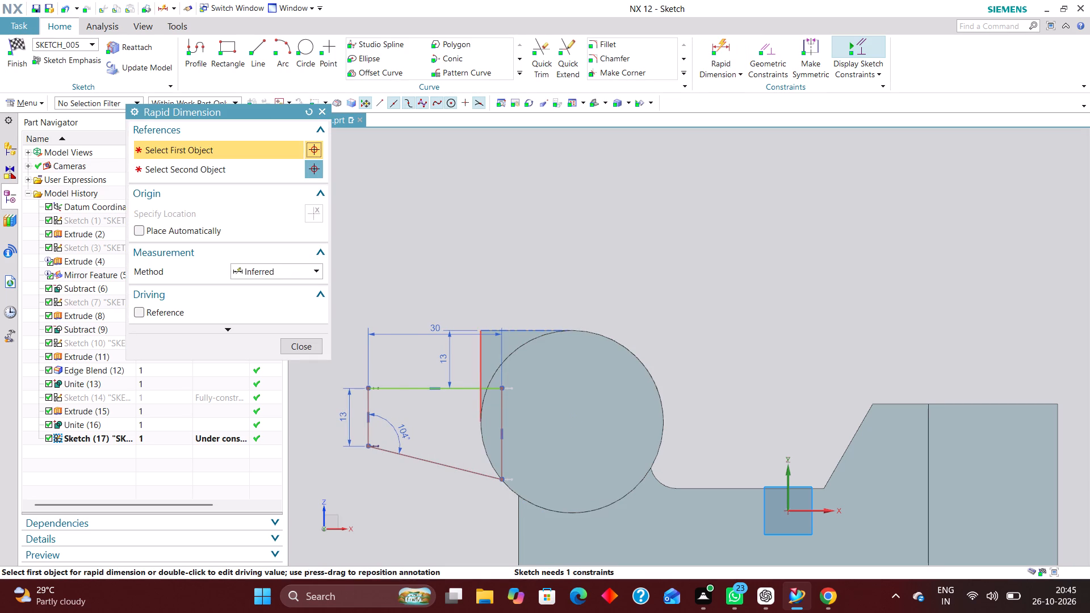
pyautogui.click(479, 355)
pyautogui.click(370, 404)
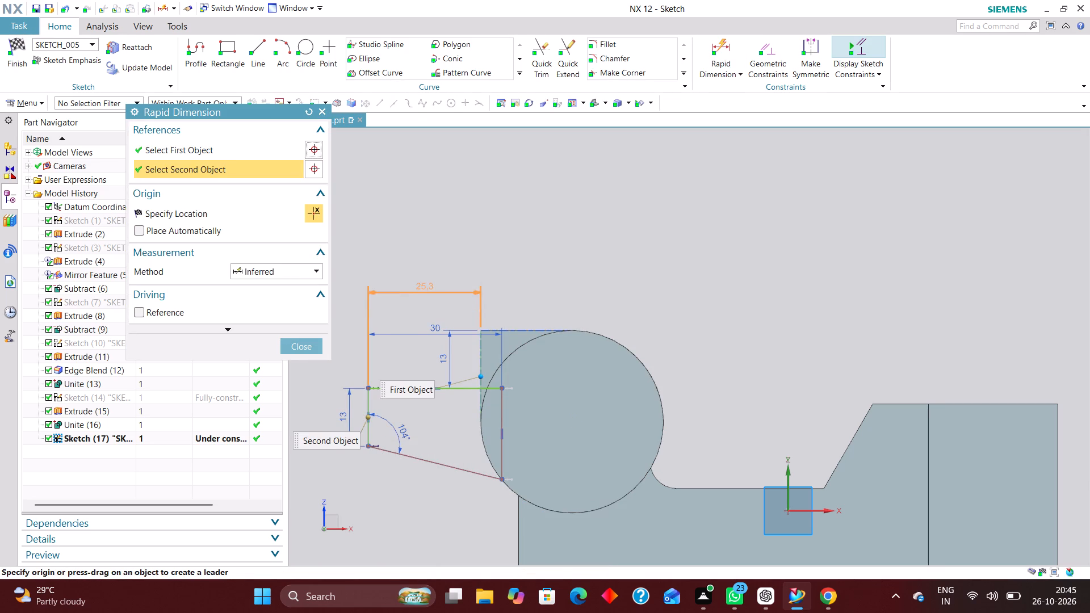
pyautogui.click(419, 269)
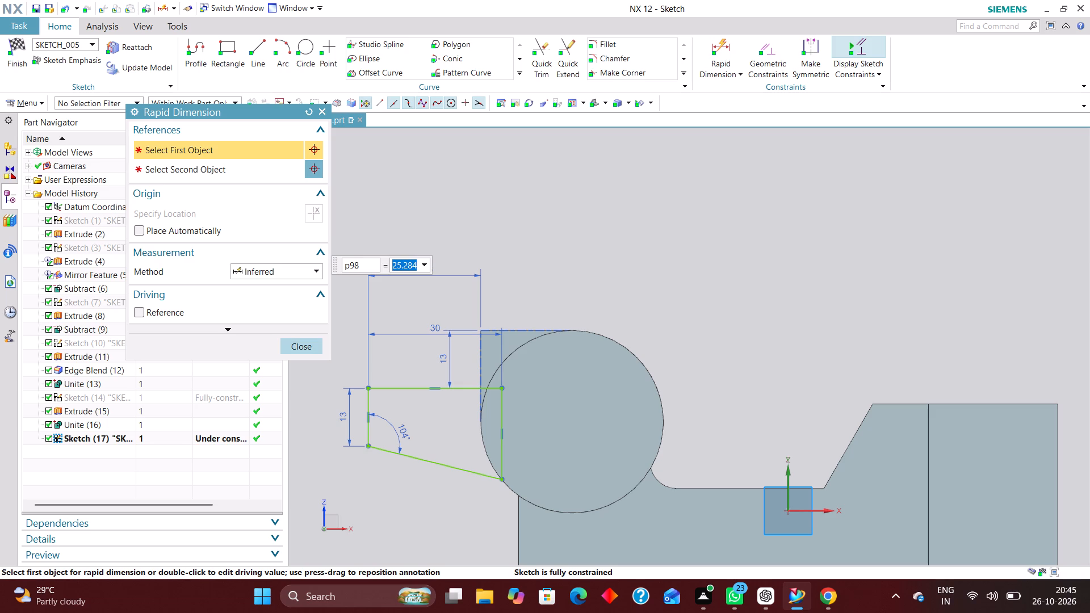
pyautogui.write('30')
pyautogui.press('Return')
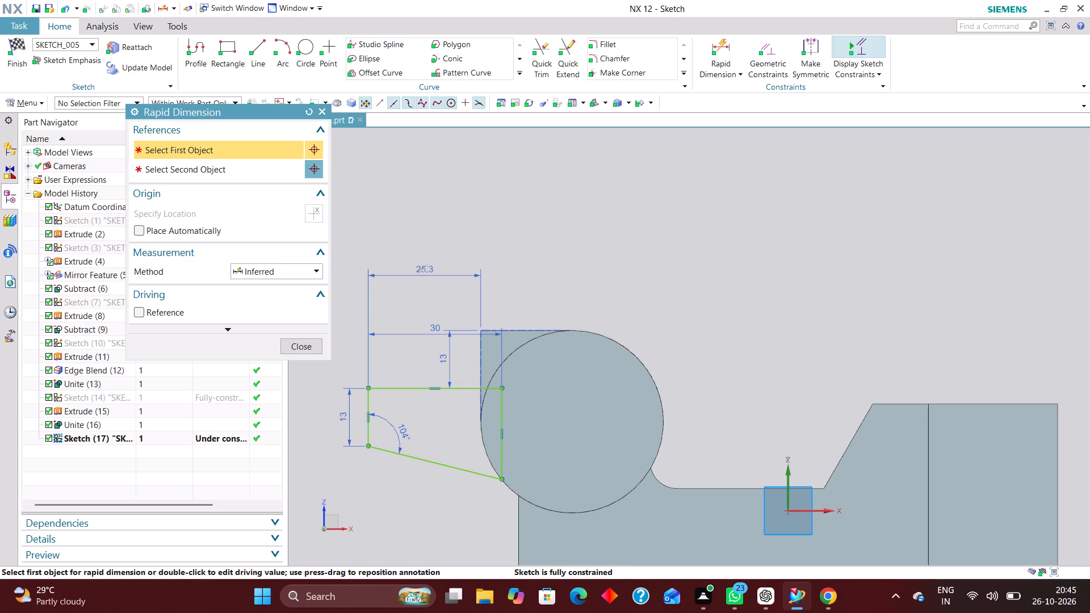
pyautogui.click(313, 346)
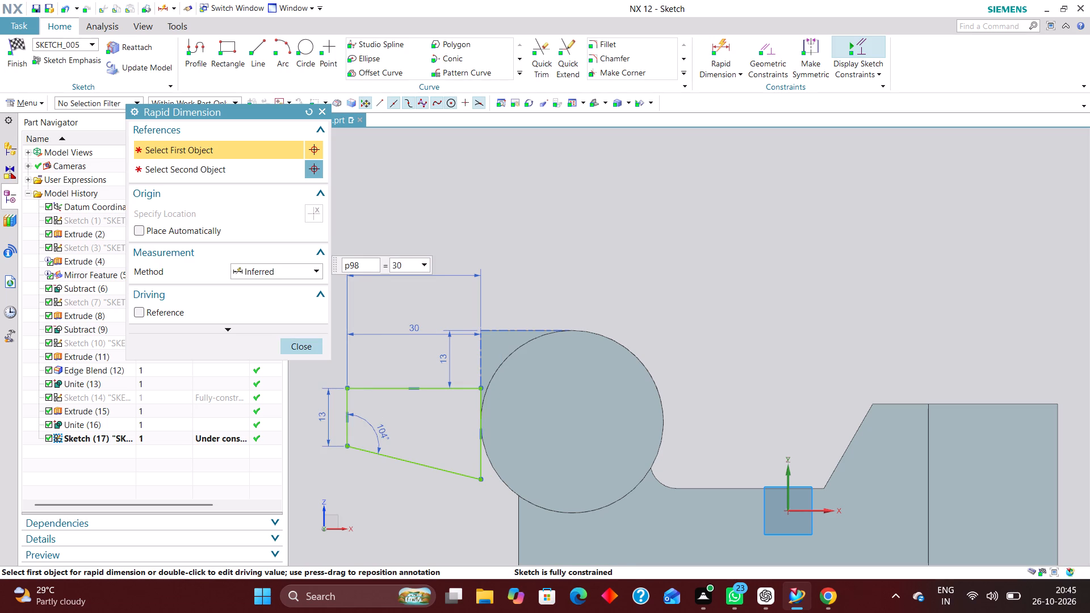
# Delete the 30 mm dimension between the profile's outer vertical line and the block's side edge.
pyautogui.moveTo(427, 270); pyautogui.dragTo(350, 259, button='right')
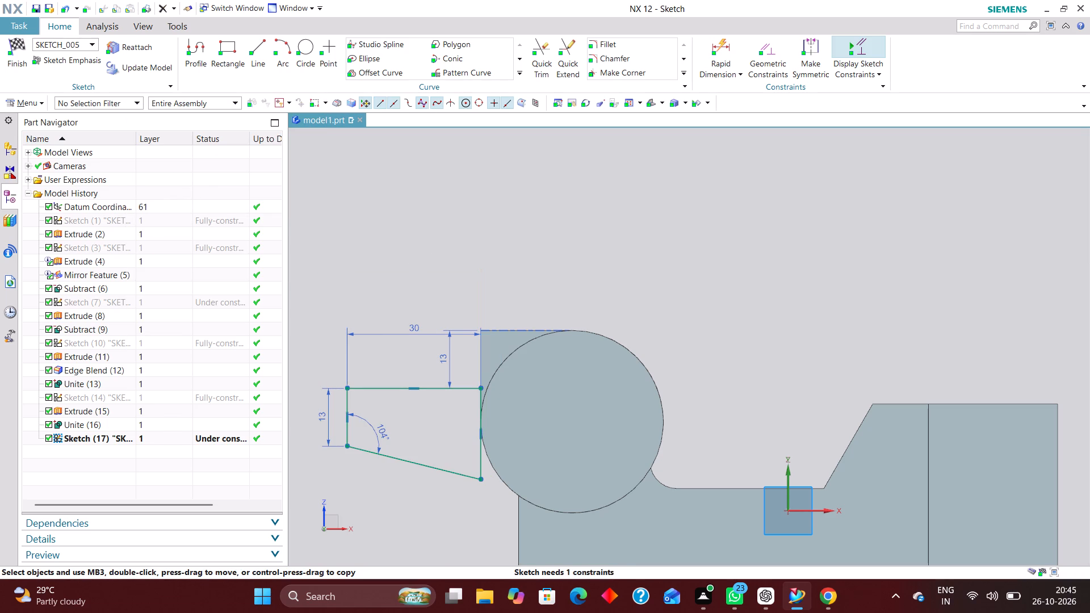
# Shift the profile sideways so it overlaps the boss, and set its top line's horizontal length to 35 mm.
pyautogui.moveTo(426, 389); pyautogui.dragTo(445, 388)
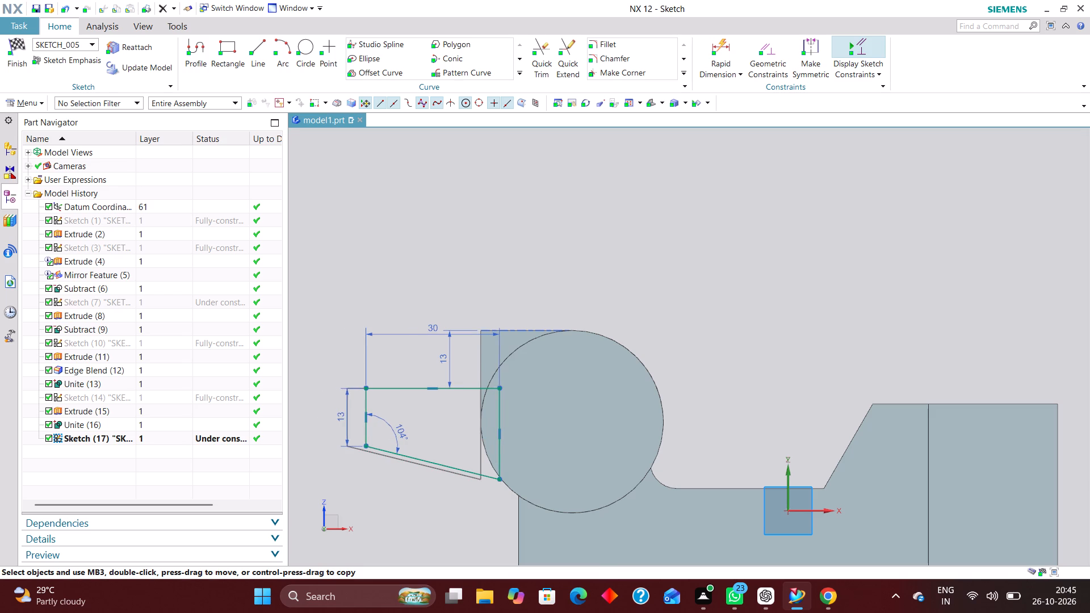
pyautogui.moveTo(445, 388); pyautogui.dragTo(448, 389)
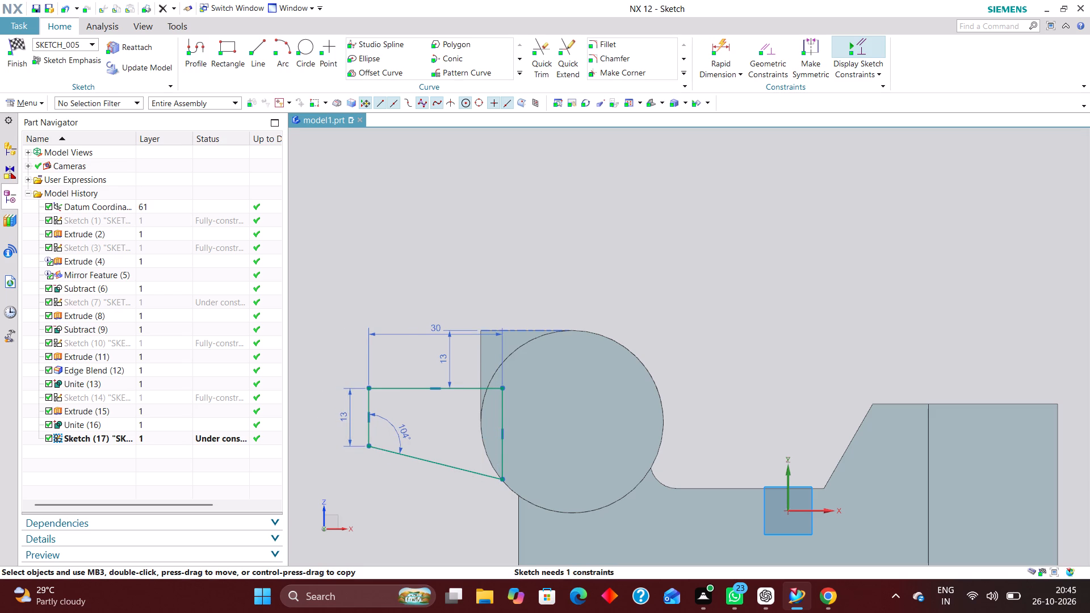
pyautogui.doubleClick(431, 328)
pyautogui.write('35')
pyautogui.press('Return')
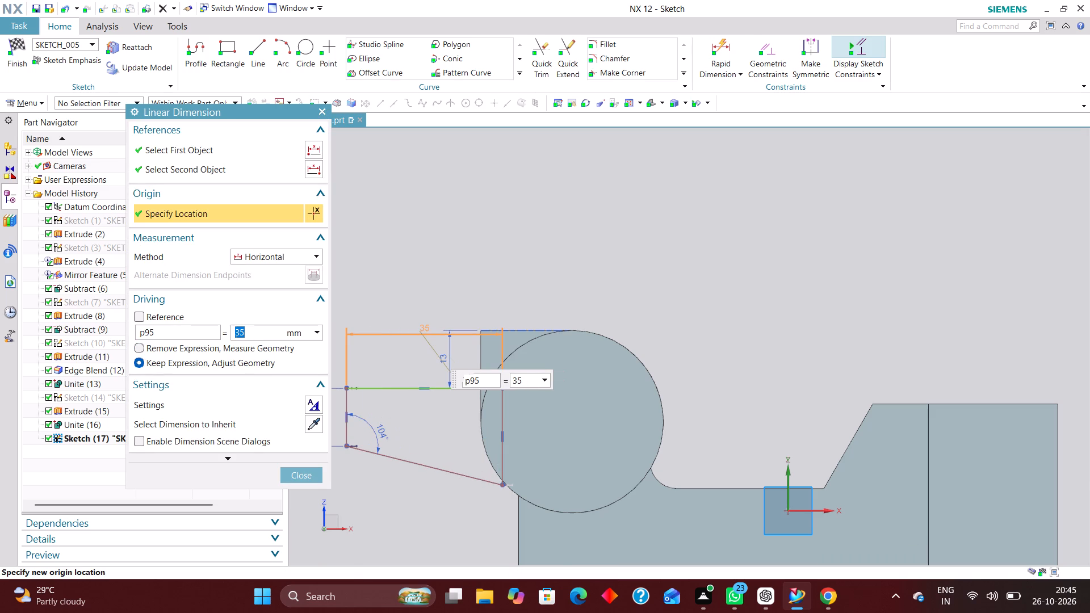
# Dimension the profile's outer vertical line 30 mm from the block's vertical side edge and finish the sketch.
pyautogui.click(716, 49)
pyautogui.scroll(-2, 595, 359)
pyautogui.scroll(3, 514, 377)
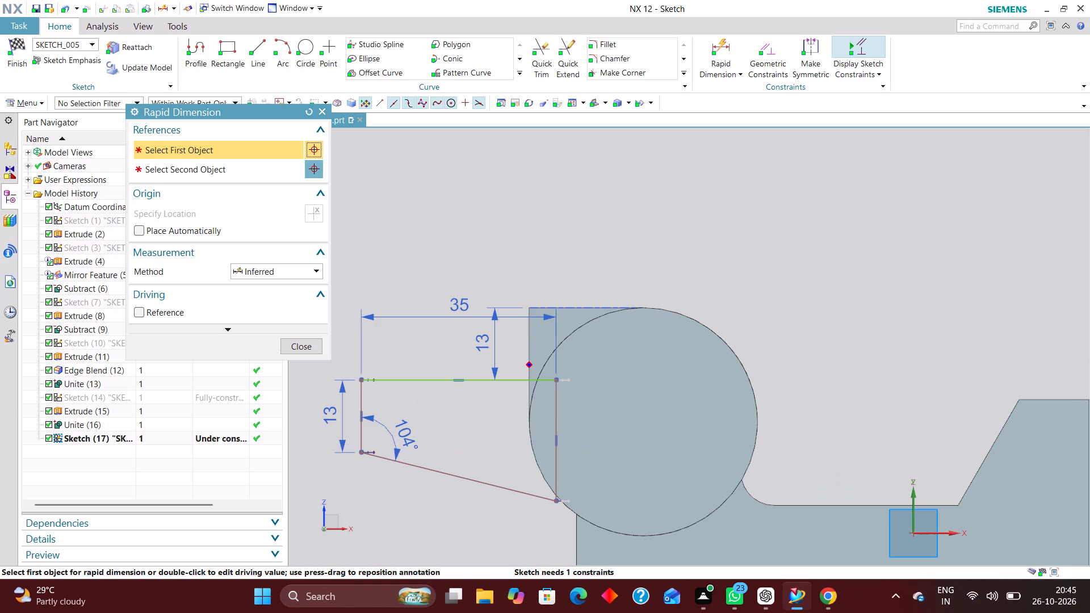
pyautogui.click(529, 368)
pyautogui.click(363, 398)
pyautogui.click(445, 186)
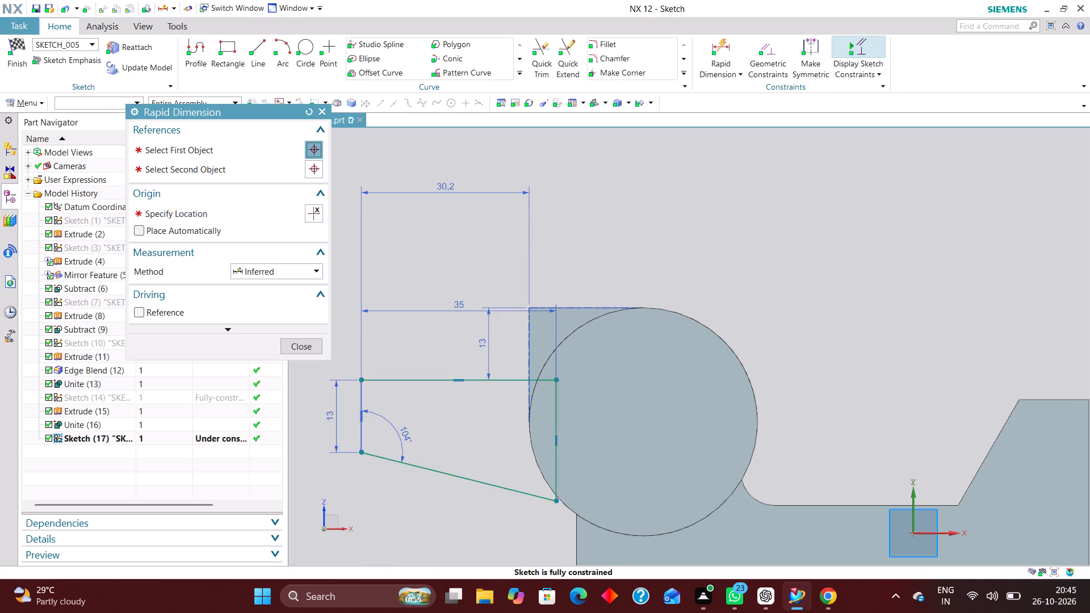
pyautogui.write('30')
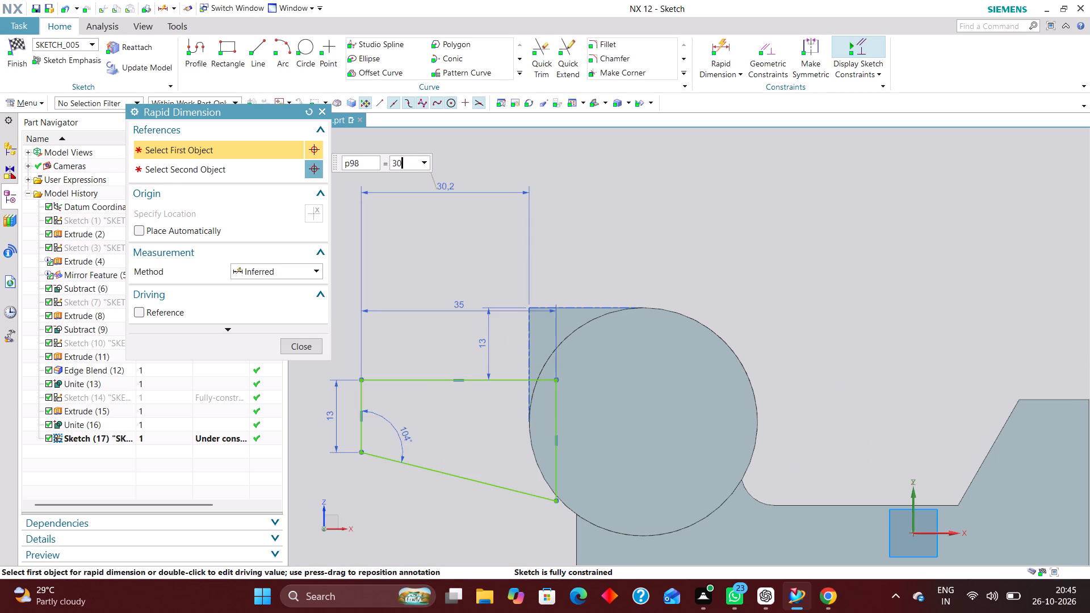
pyautogui.press('Return')
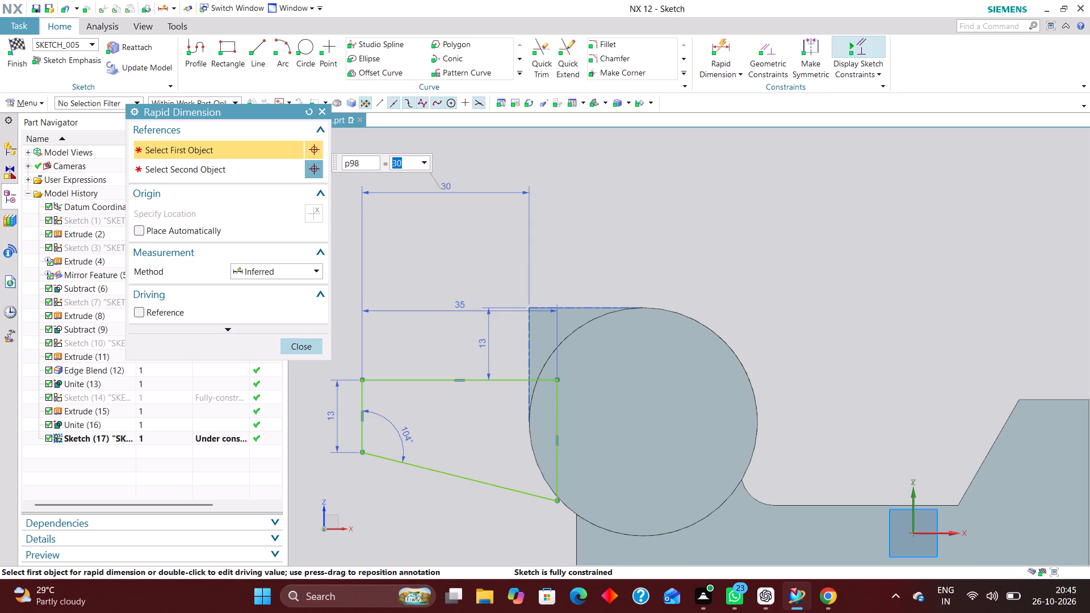
pyautogui.click(297, 343)
pyautogui.click(16, 42)
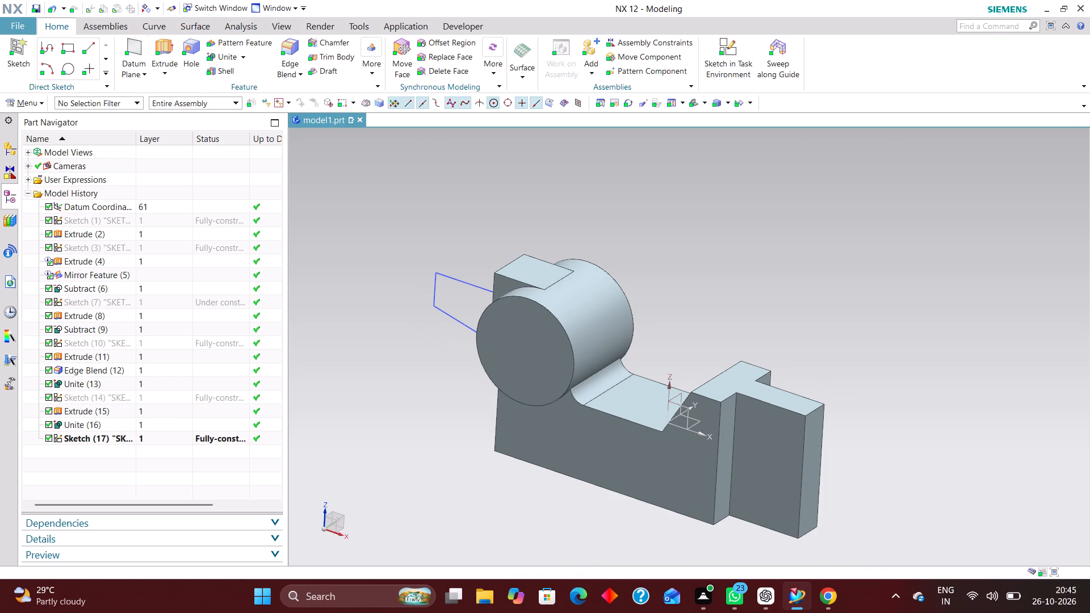
# Extrude the tapered profile symmetrically with a distance of 10 mm and Boolean set to None.
pyautogui.click(157, 41)
pyautogui.click(432, 289)
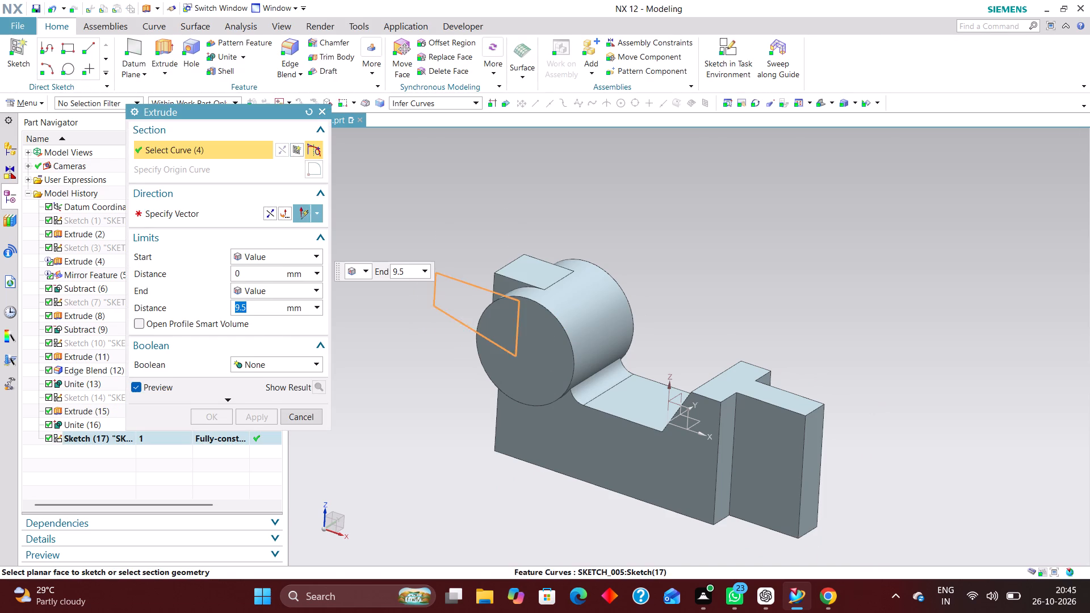
pyautogui.click(295, 249)
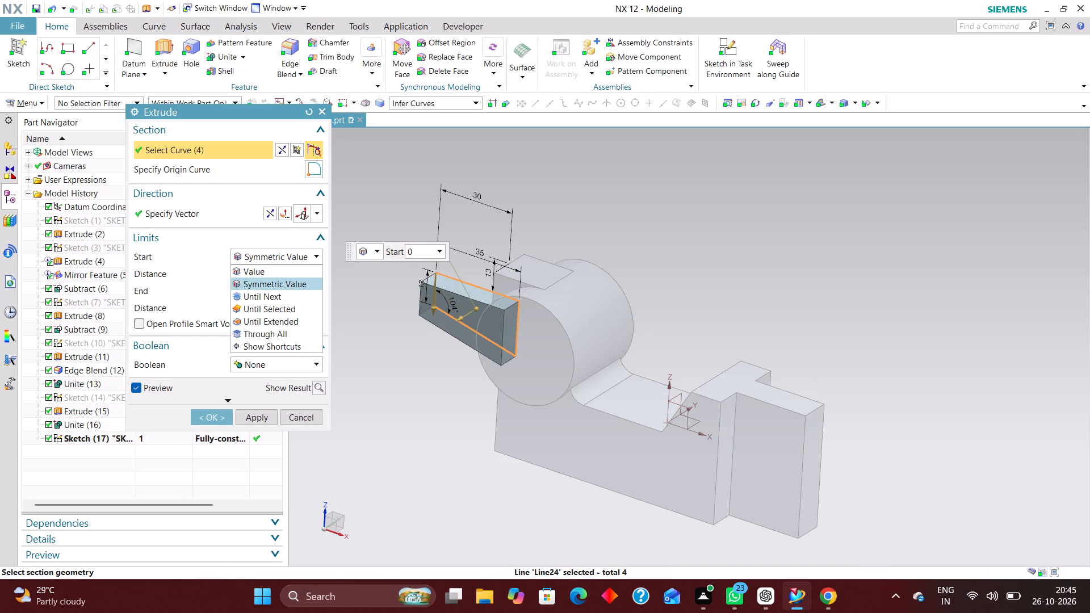
pyautogui.click(288, 284)
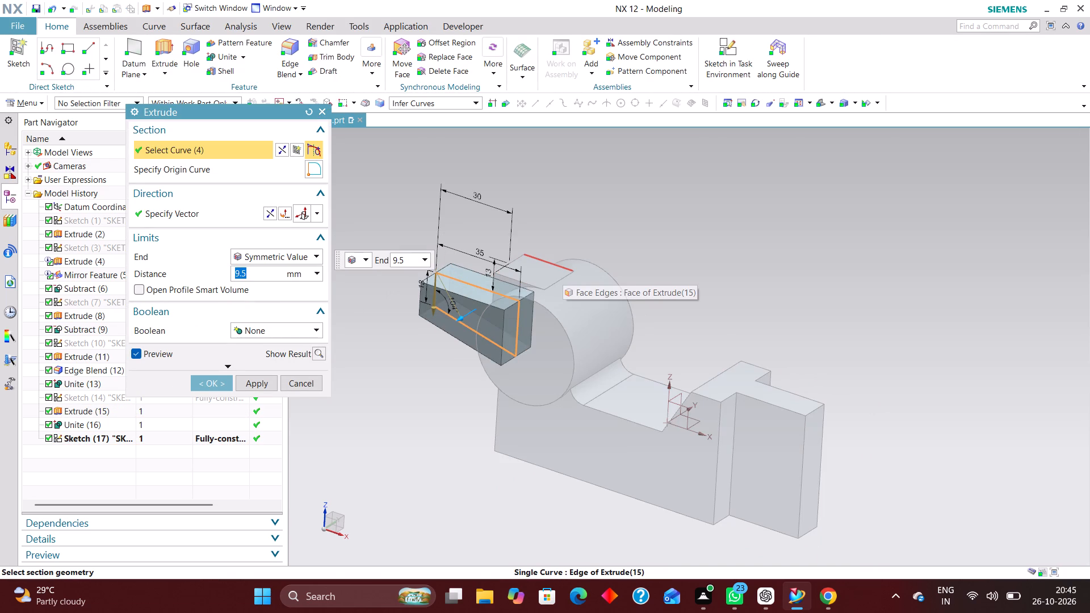
pyautogui.press('1')
pyautogui.press('0')
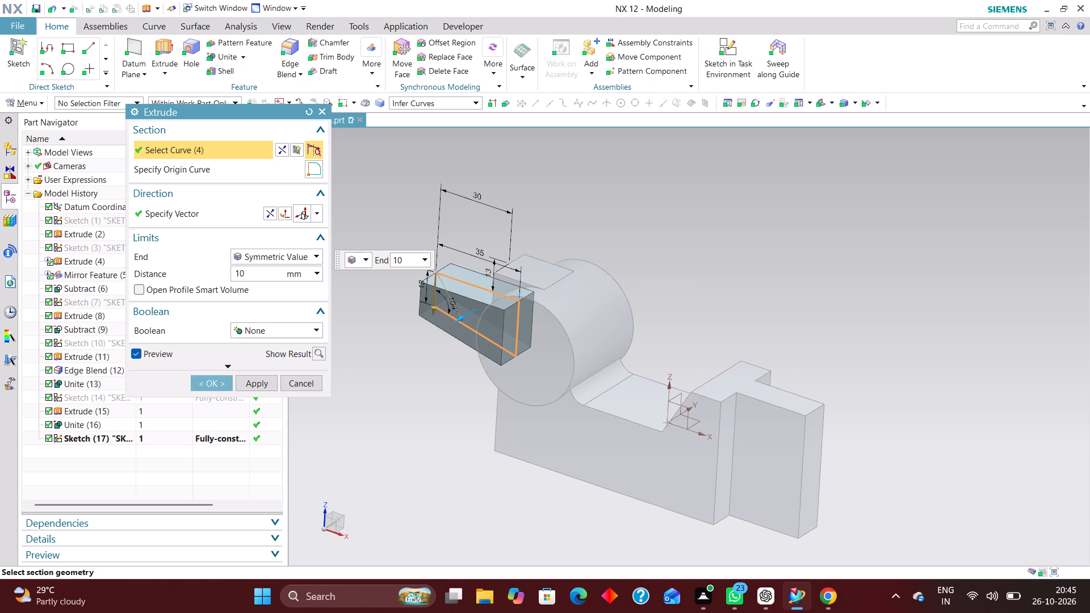
pyautogui.press('Return')
pyautogui.click(208, 383)
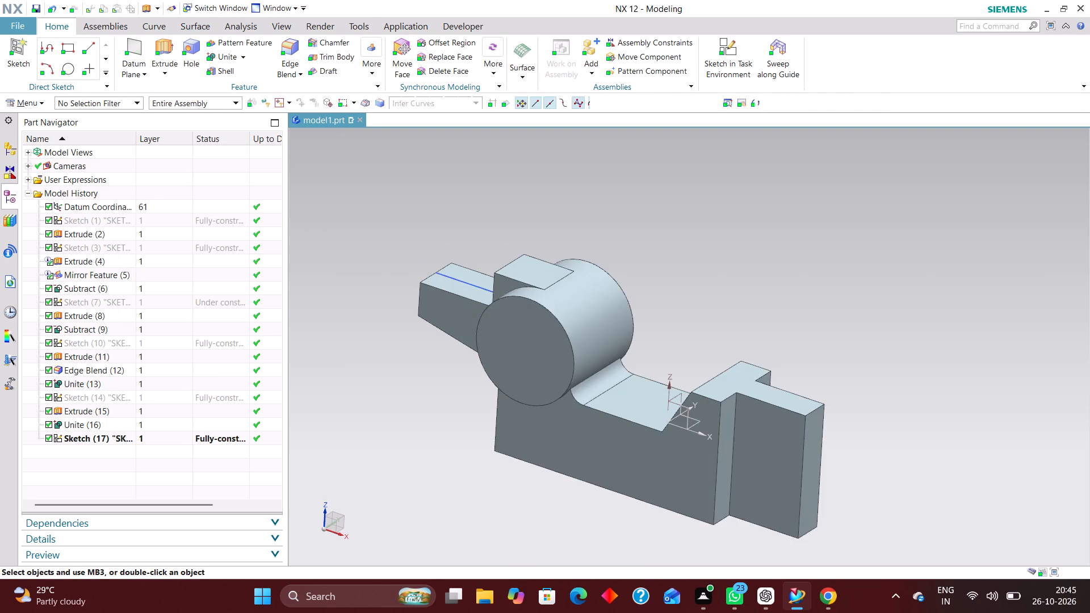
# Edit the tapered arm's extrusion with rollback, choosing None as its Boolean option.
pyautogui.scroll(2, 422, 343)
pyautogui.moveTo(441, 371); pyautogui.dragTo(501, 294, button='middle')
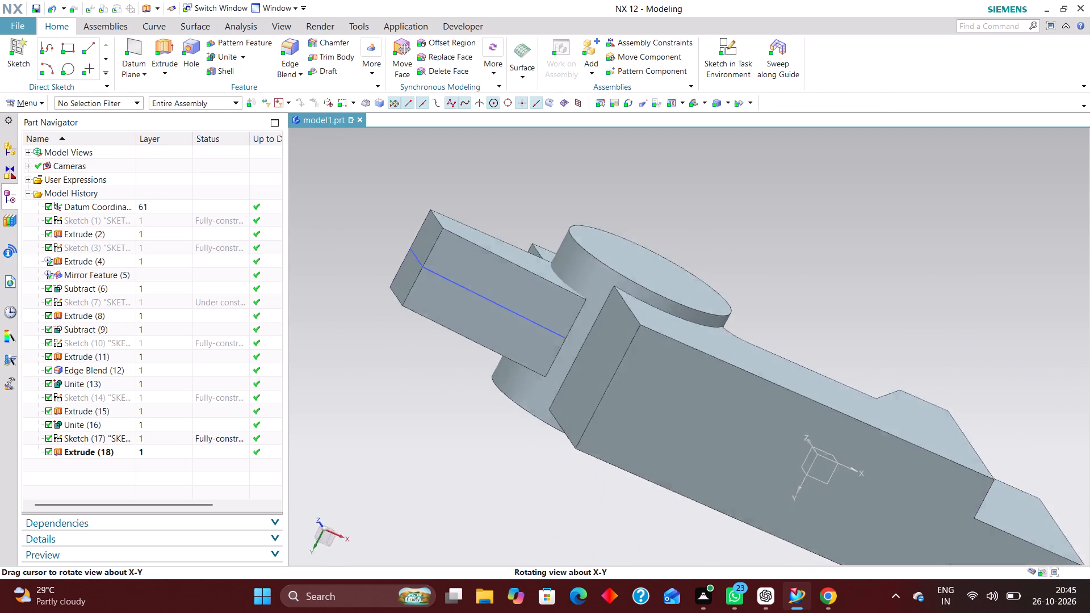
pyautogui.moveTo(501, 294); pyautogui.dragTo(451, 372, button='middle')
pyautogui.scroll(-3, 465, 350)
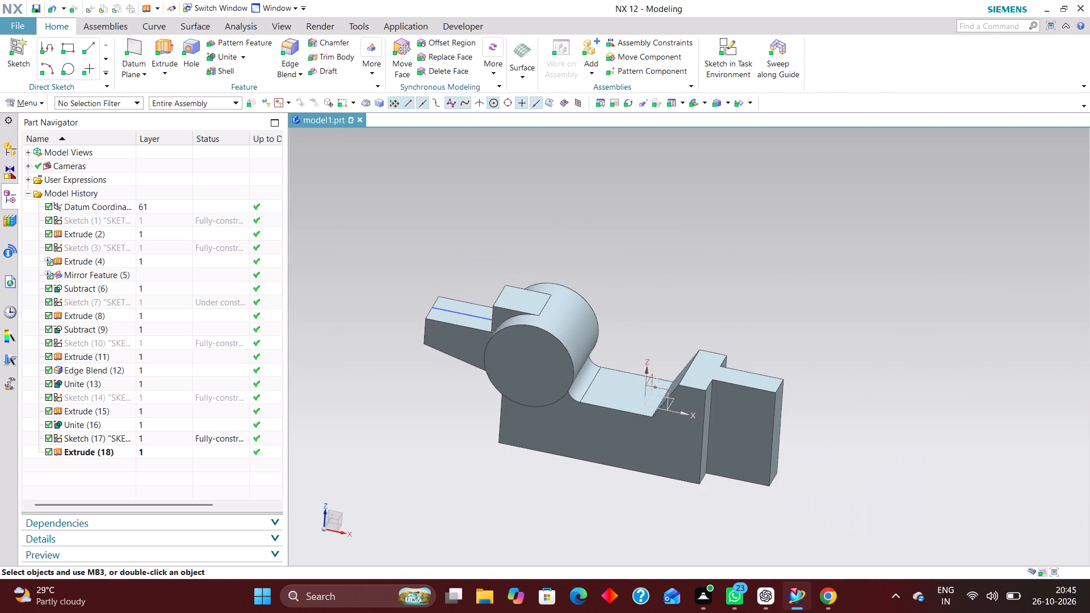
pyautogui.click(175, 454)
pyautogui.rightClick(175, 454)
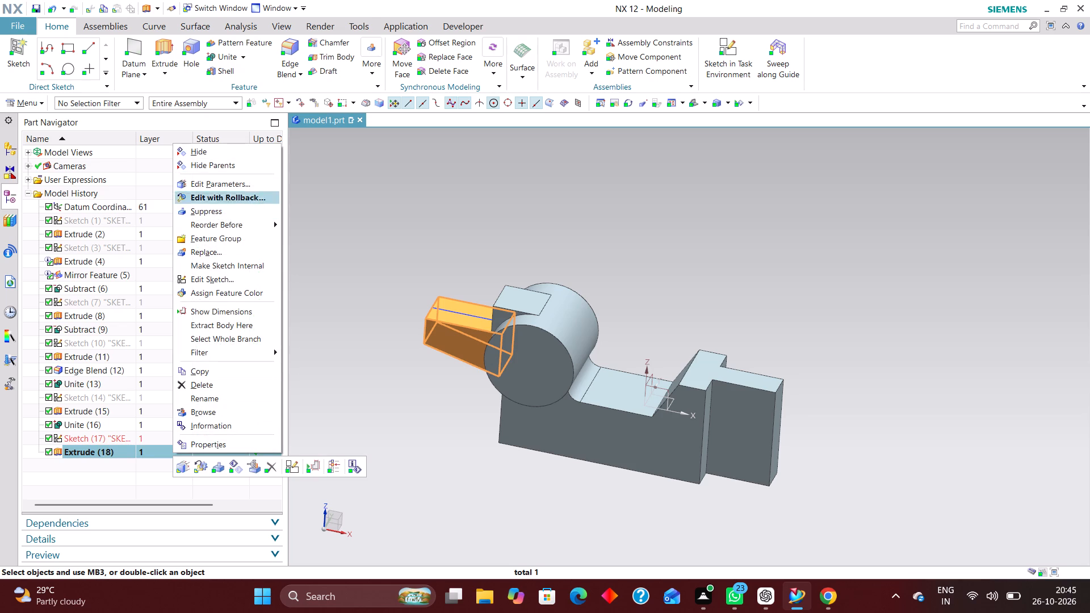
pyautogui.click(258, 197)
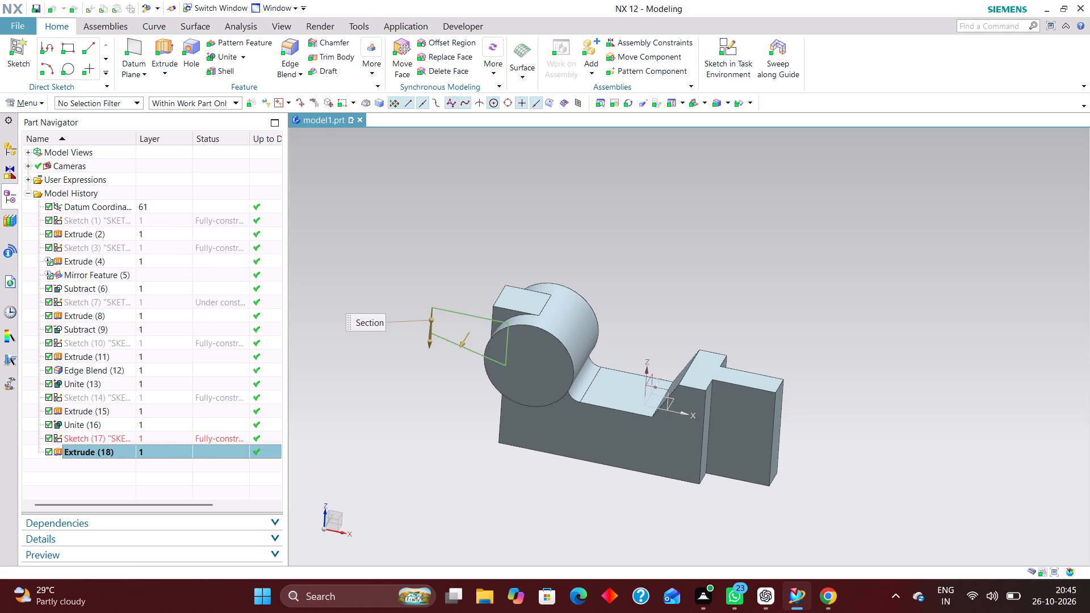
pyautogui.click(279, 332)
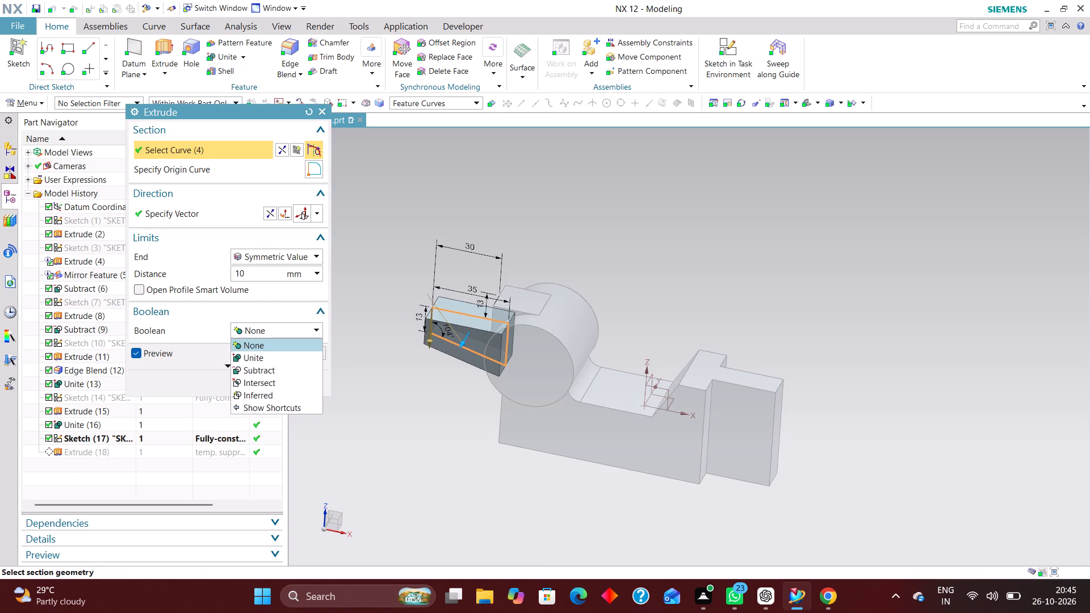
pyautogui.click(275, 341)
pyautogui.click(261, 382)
# Unite the tapered arm with the housing, using the housing as the target body and the arm as the tool.
pyautogui.scroll(2, 466, 325)
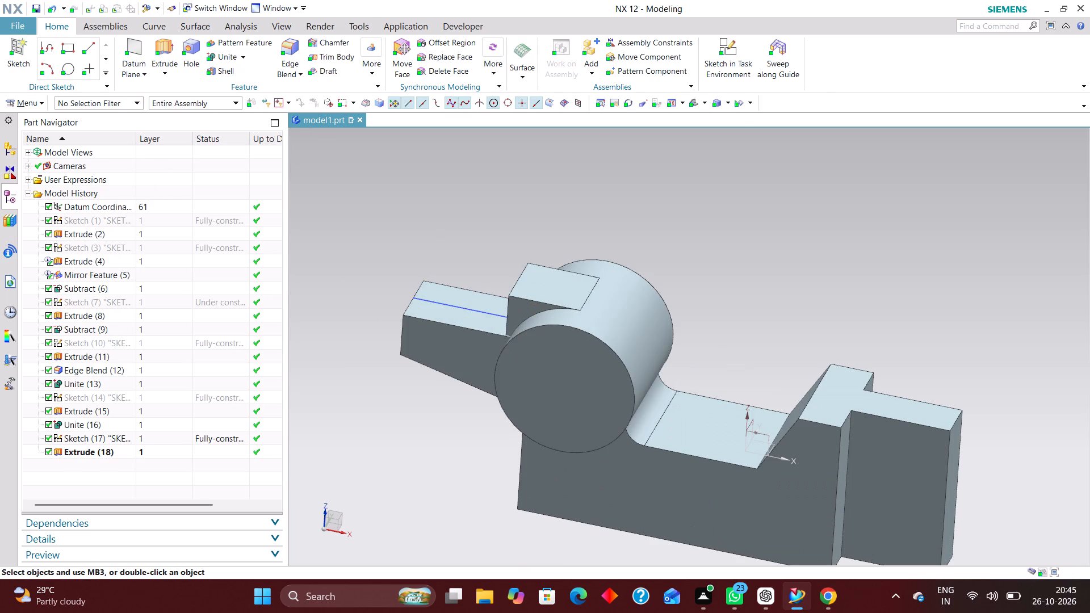
pyautogui.click(215, 53)
pyautogui.click(598, 470)
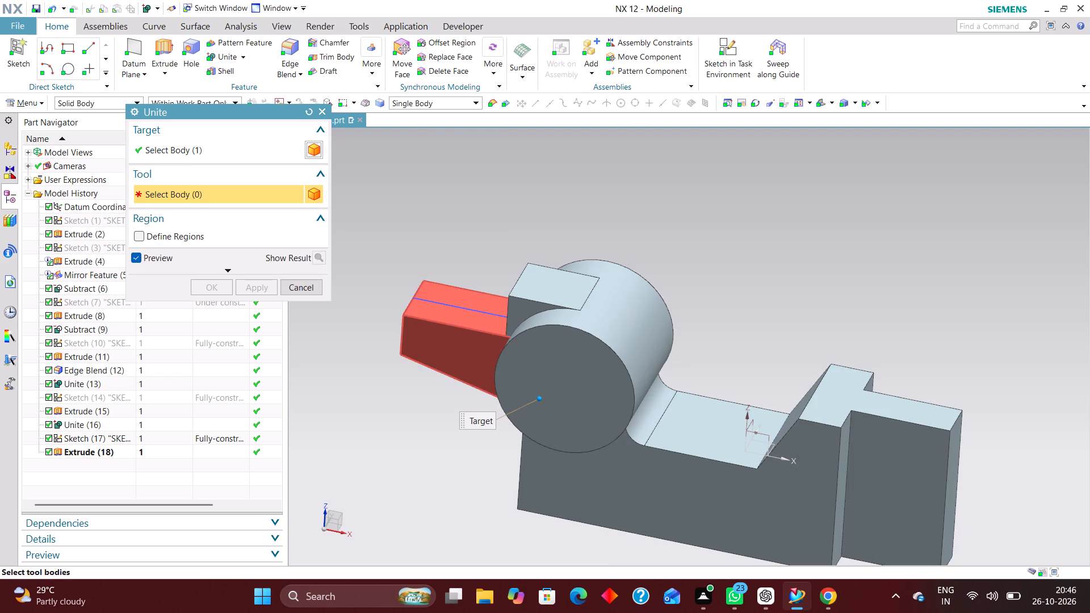
pyautogui.click(467, 354)
pyautogui.click(209, 288)
# Hide the tapered arm's profile sketch.
pyautogui.scroll(2, 471, 377)
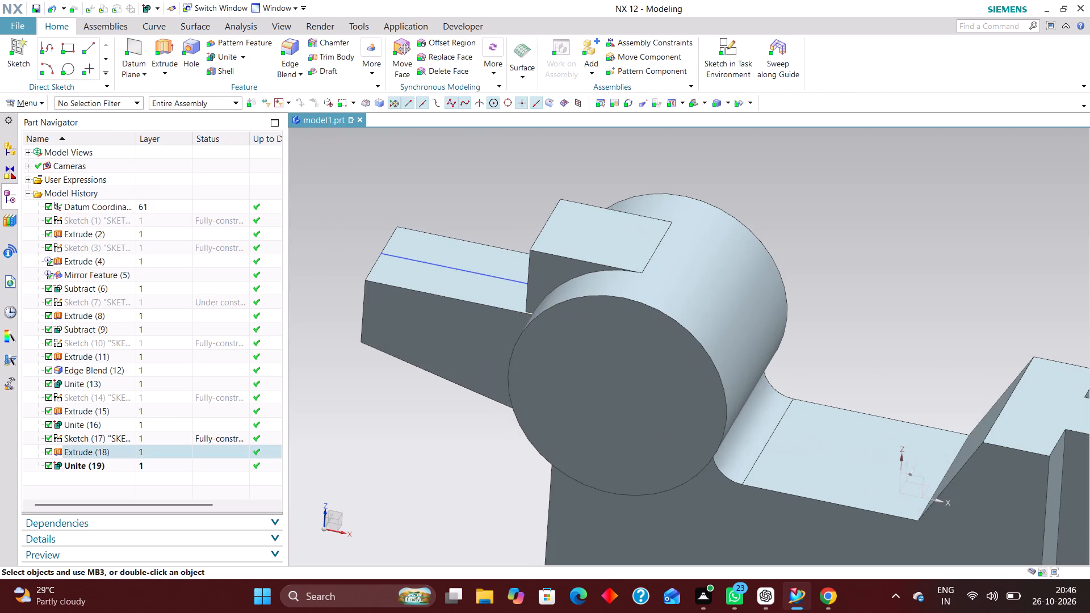
pyautogui.moveTo(483, 272); pyautogui.dragTo(489, 321, button='right')
# Examine the united housing from several angles, including its underside and where the arm meets the boss.
pyautogui.scroll(-3, 418, 252)
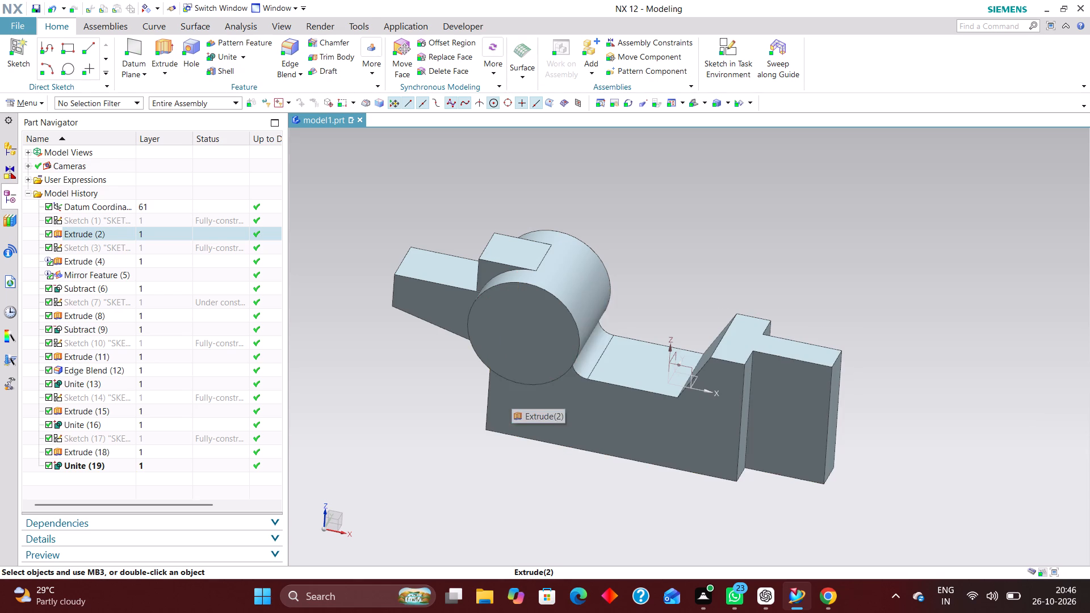
pyautogui.moveTo(572, 462); pyautogui.dragTo(606, 394, button='middle')
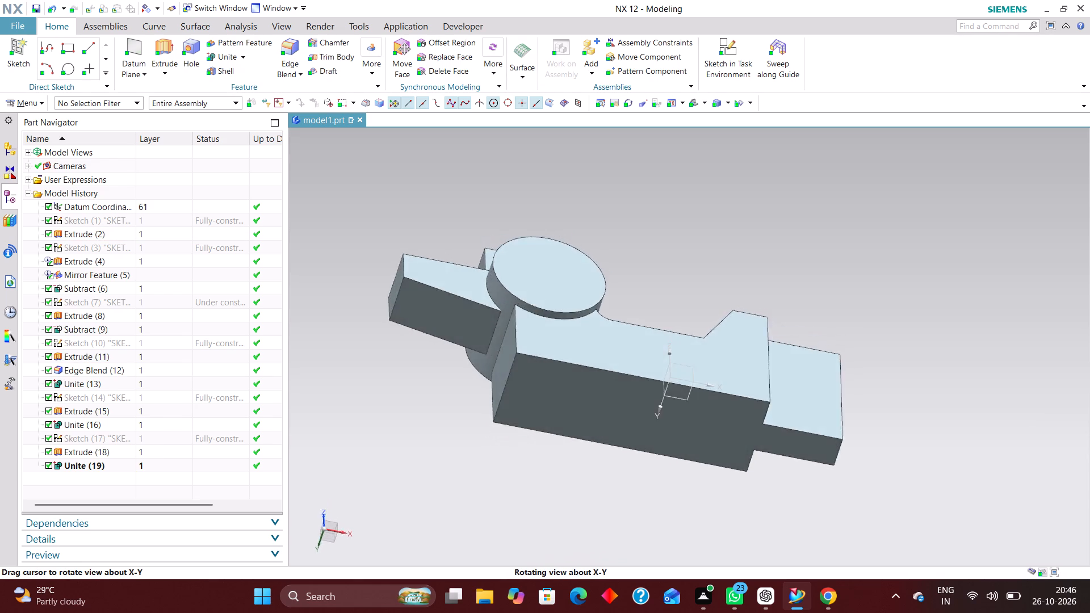
pyautogui.moveTo(606, 394); pyautogui.dragTo(574, 442, button='middle')
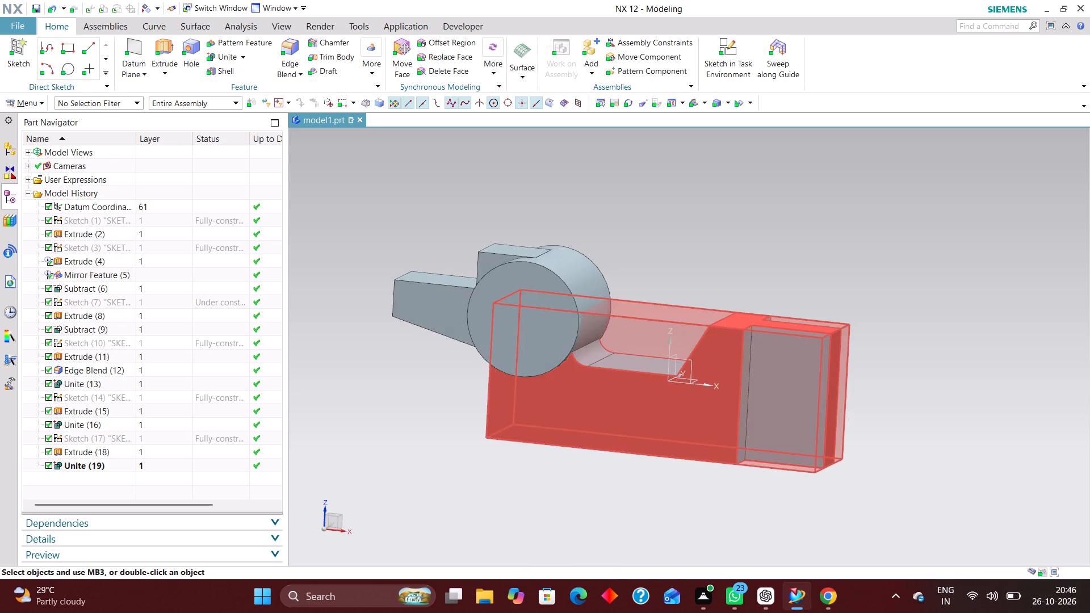
pyautogui.scroll(-3, 571, 474)
pyautogui.moveTo(672, 501); pyautogui.dragTo(657, 517, button='middle')
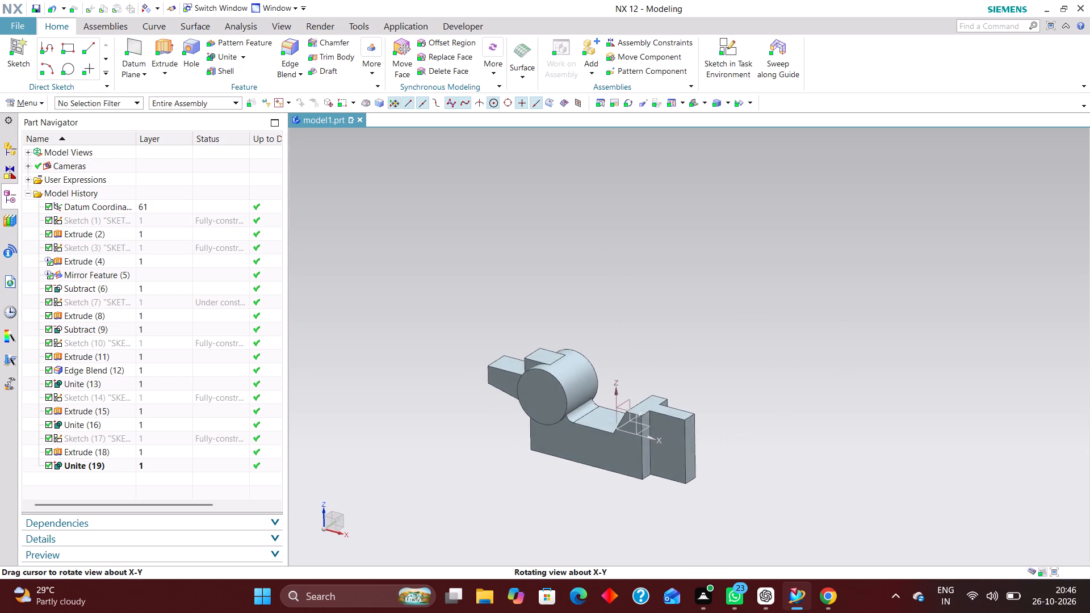
pyautogui.moveTo(657, 517); pyautogui.dragTo(658, 517, button='middle')
pyautogui.scroll(5, 570, 448)
pyautogui.scroll(-4, 538, 365)
pyautogui.scroll(4, 563, 414)
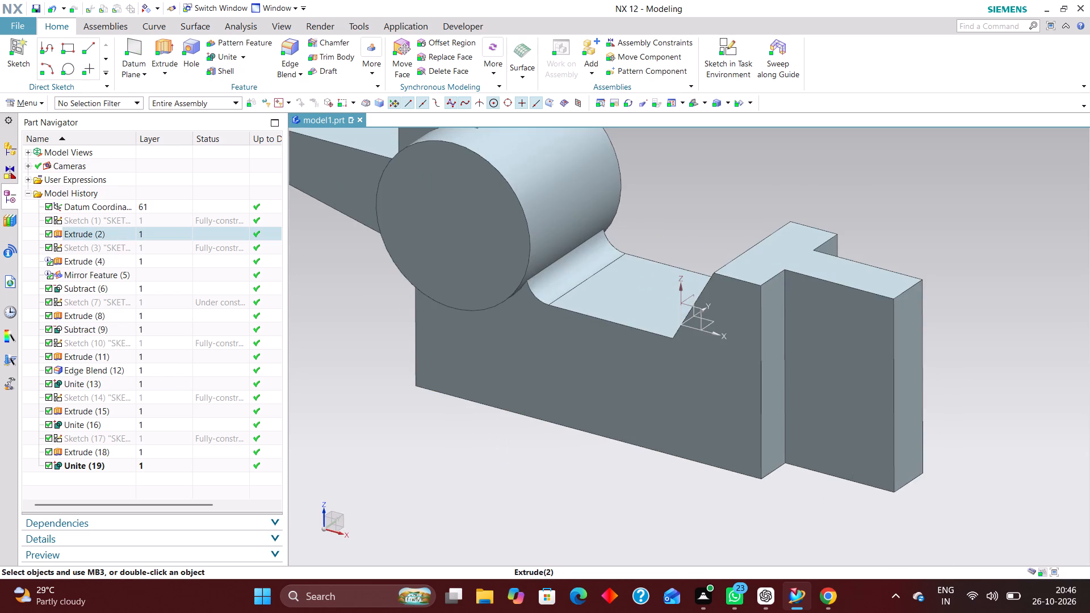
pyautogui.scroll(-1, 540, 481)
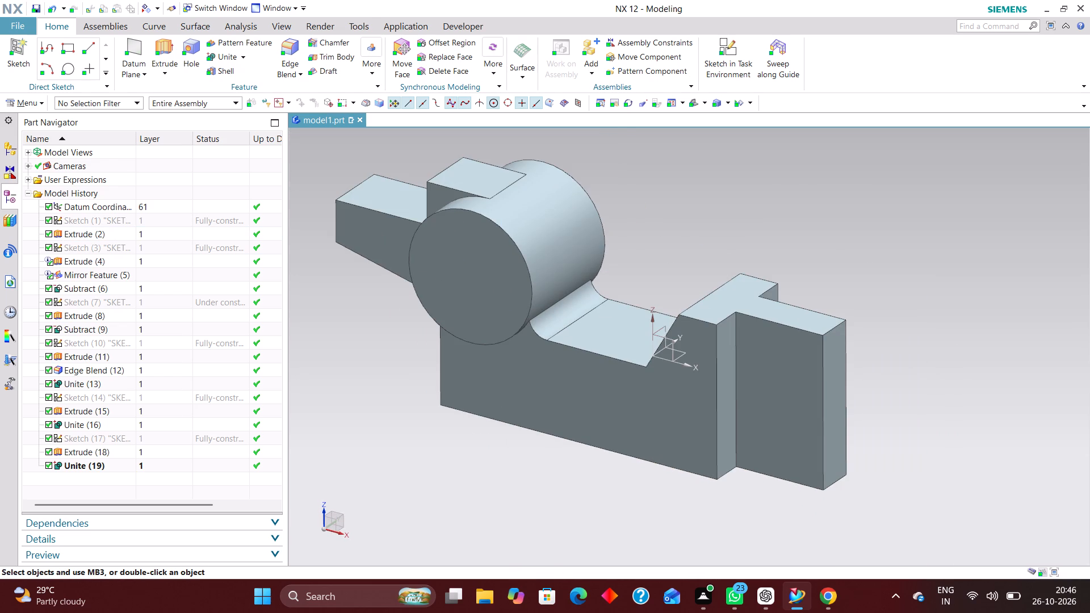
# Create a new sketch in the task environment on the XY plane of the datum coordinate system.
pyautogui.scroll(-1, 531, 444)
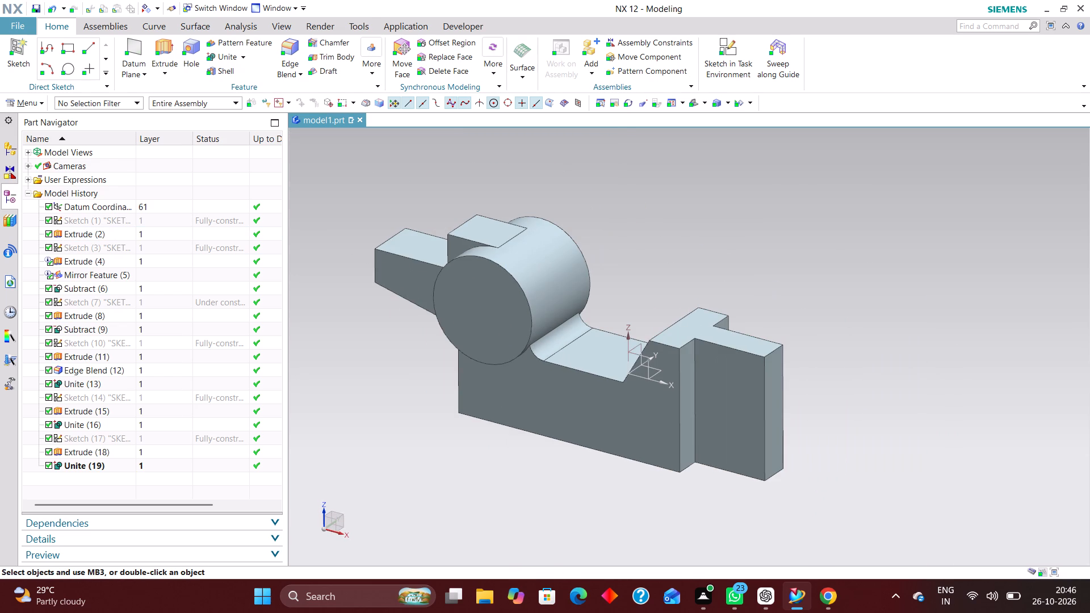
pyautogui.click(728, 48)
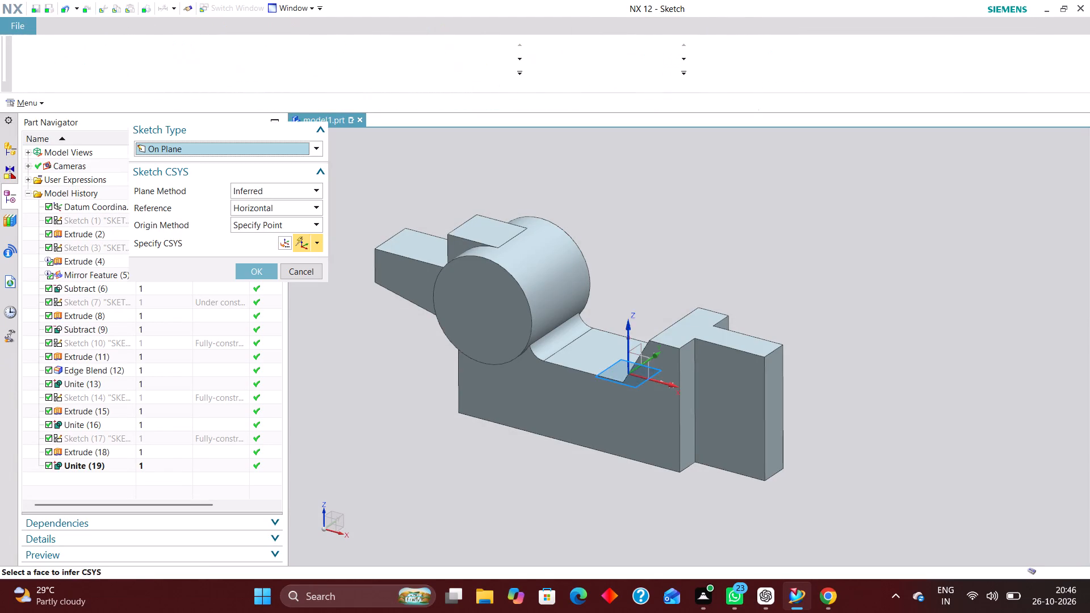
pyautogui.click(655, 375)
pyautogui.click(265, 270)
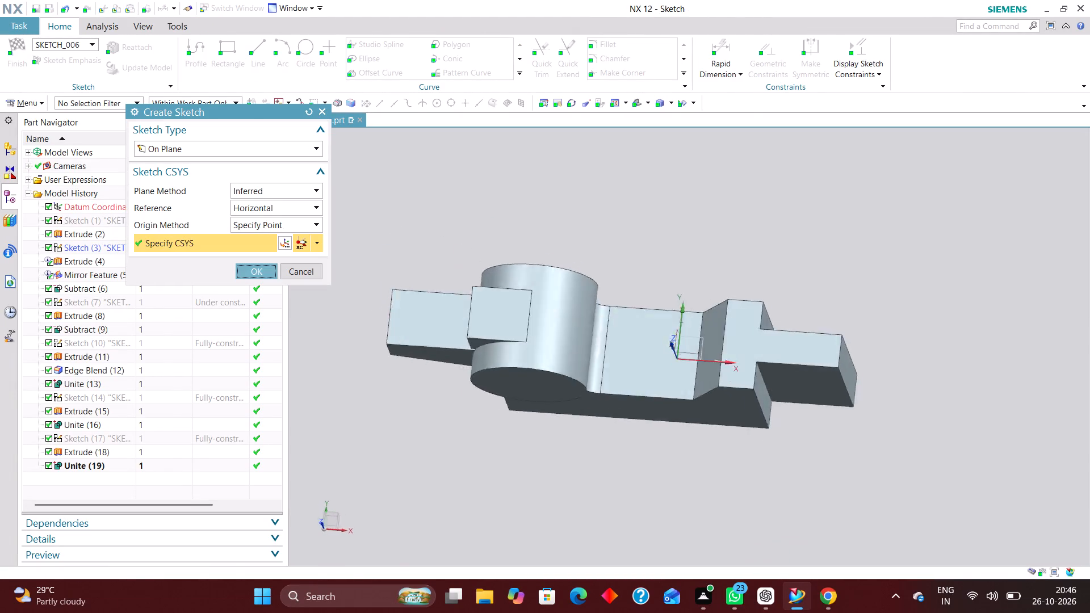
# Draw a closed four-line trapezoid beside the base's front edge, with a lower edge about 13.5 mm long, one vertical side and one slanted side.
pyautogui.scroll(-6, 499, 307)
pyautogui.scroll(4, 602, 367)
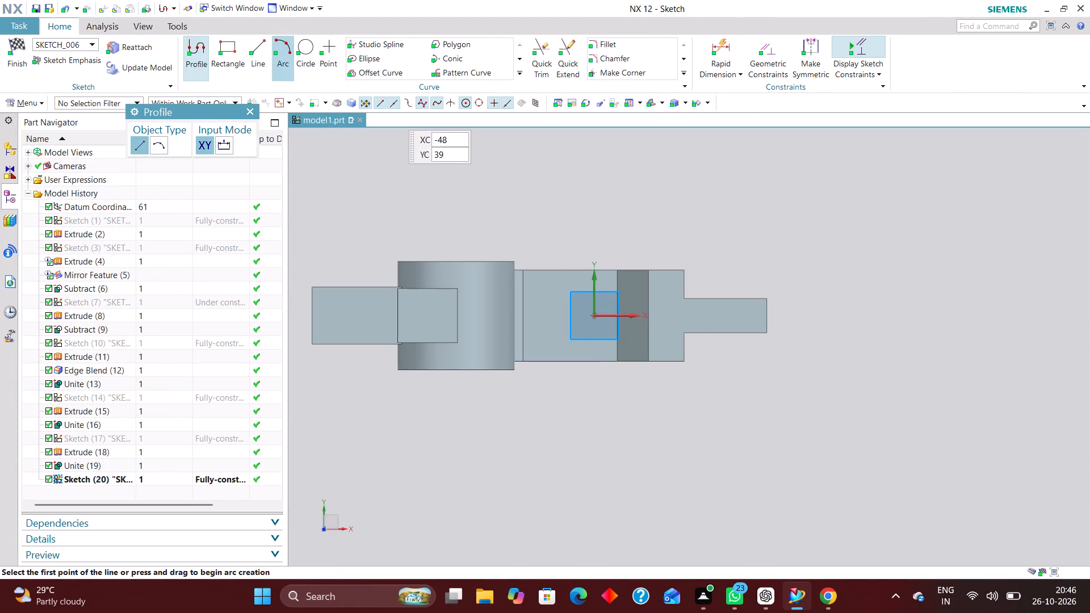
pyautogui.click(259, 48)
pyautogui.scroll(4, 603, 406)
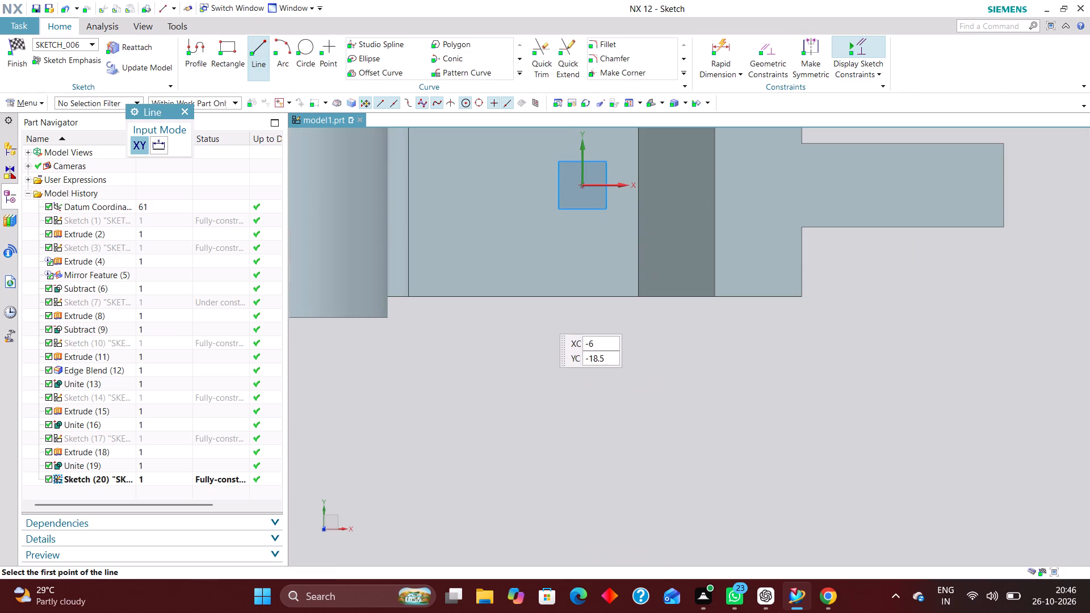
pyautogui.click(541, 315)
pyautogui.click(684, 316)
pyautogui.click(542, 315)
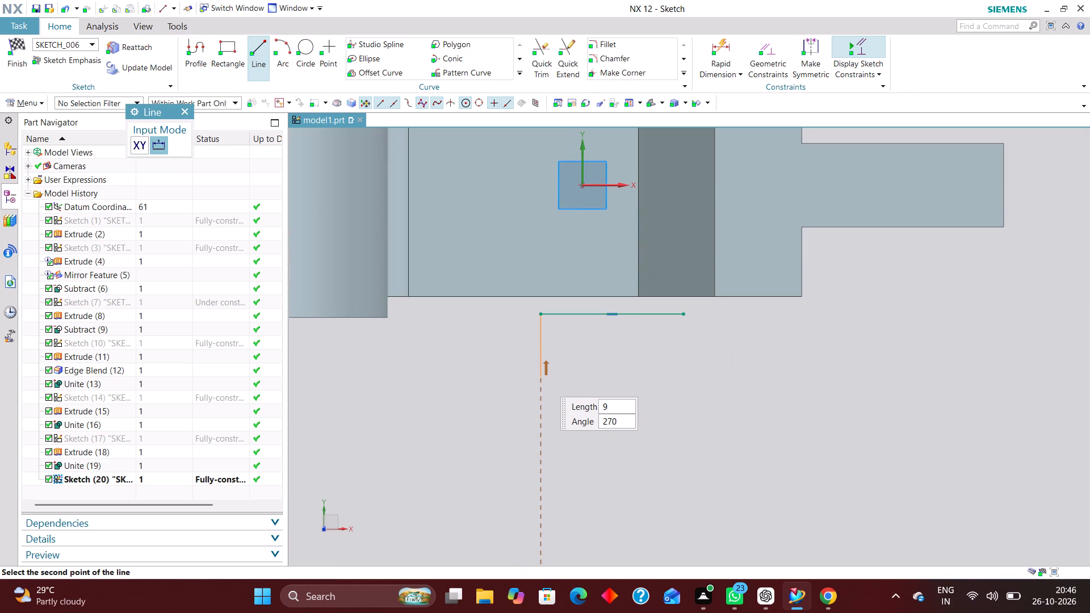
pyautogui.click(542, 368)
pyautogui.click(539, 367)
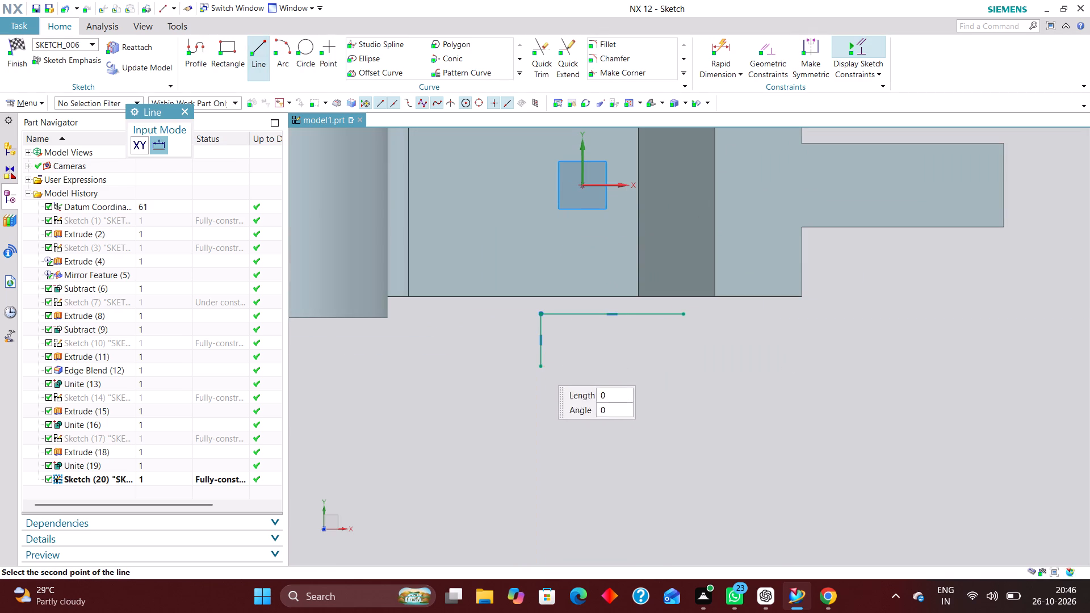
pyautogui.click(635, 365)
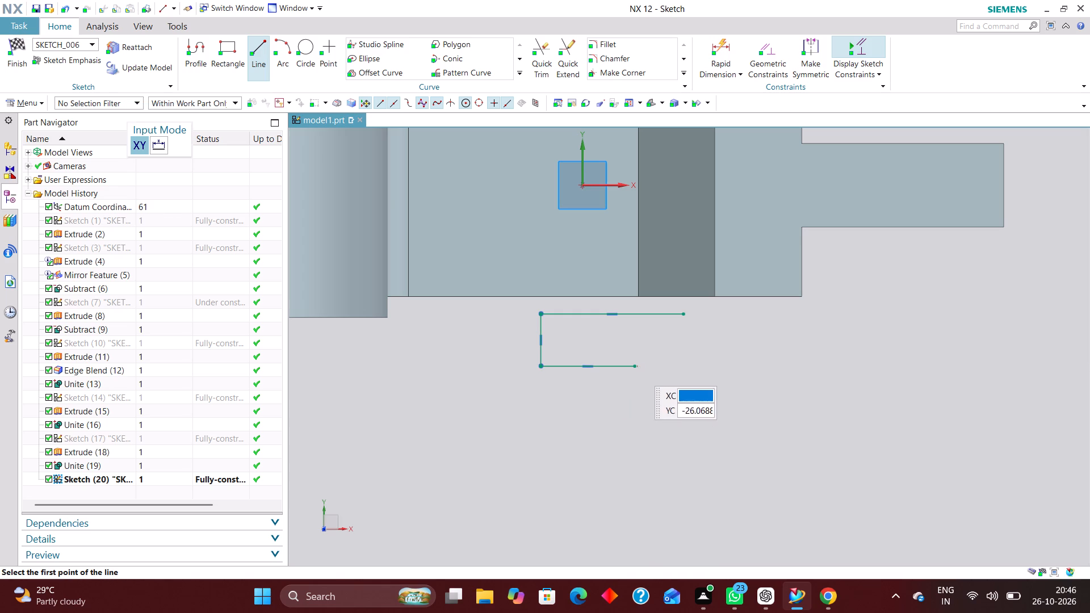
pyautogui.click(634, 367)
pyautogui.click(681, 312)
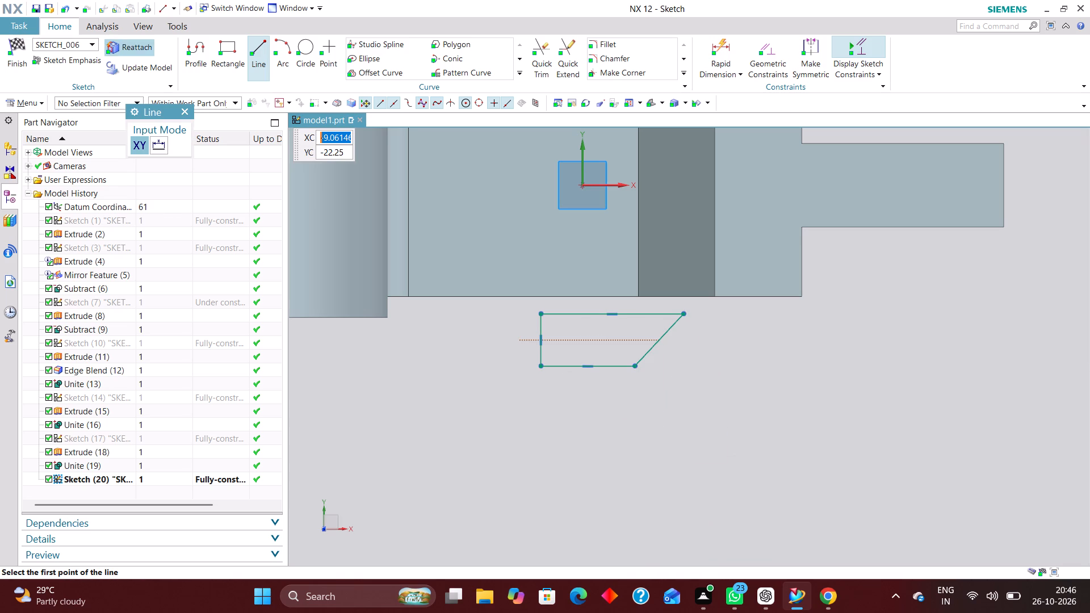
pyautogui.click(186, 110)
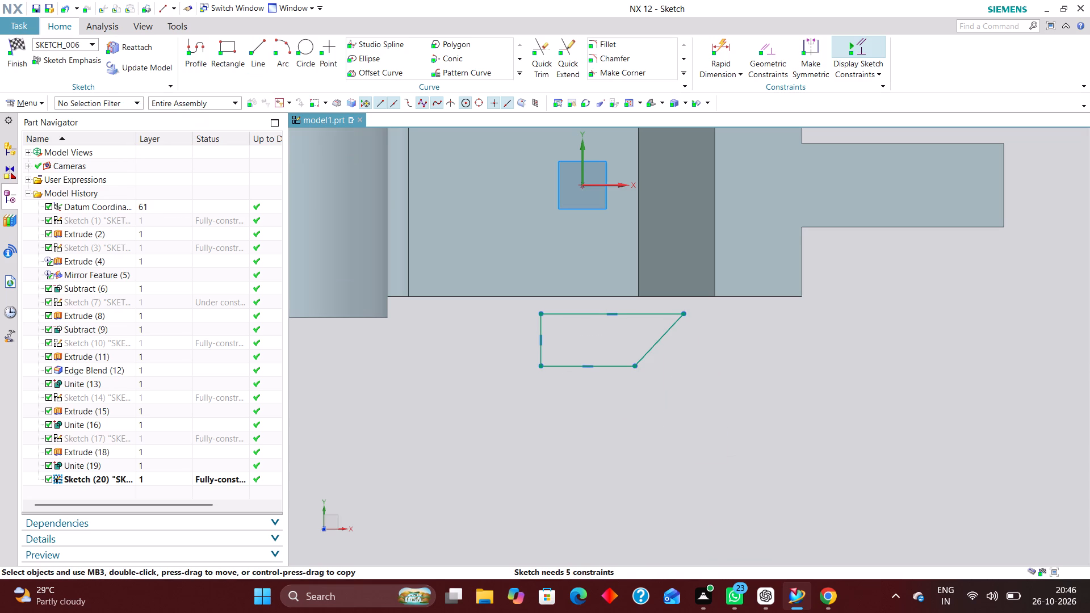
# Dimension the trapezoid's shorter horizontal edge as 24 mm.
pyautogui.click(720, 43)
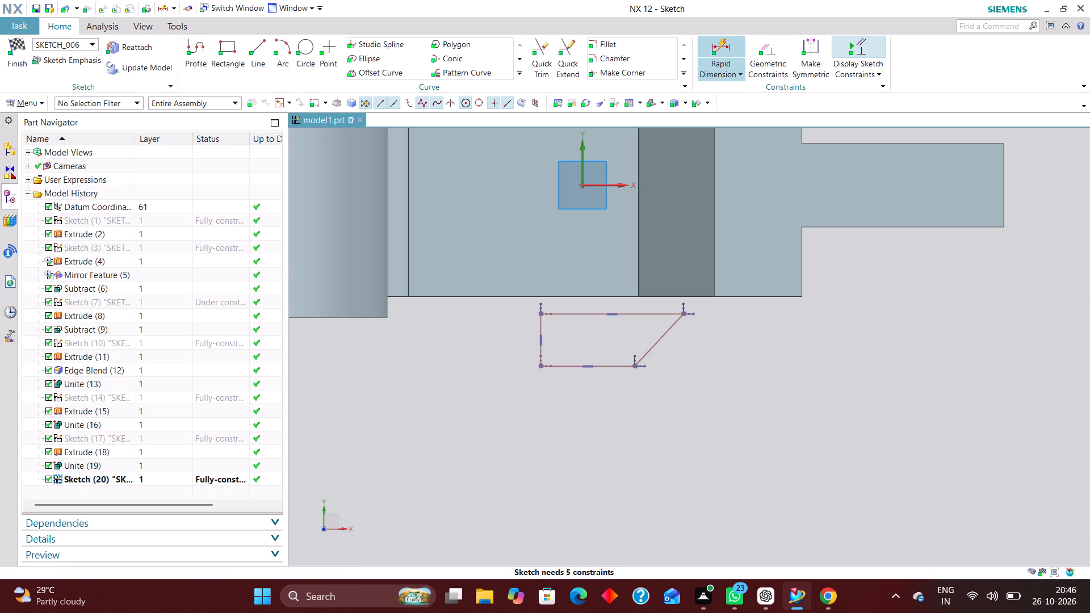
pyautogui.click(615, 366)
pyautogui.click(593, 394)
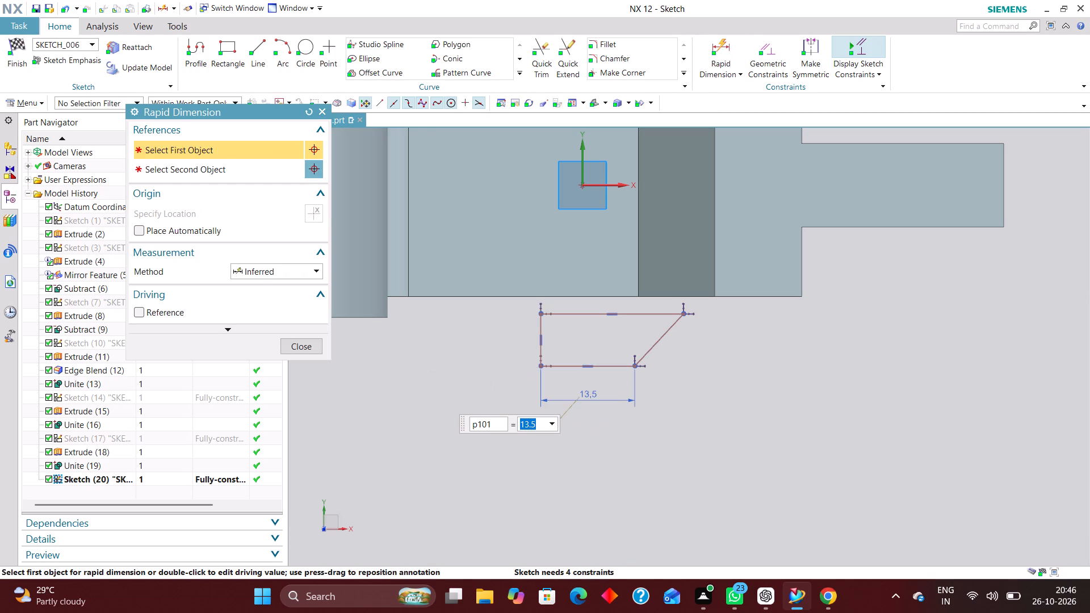
pyautogui.write('24')
pyautogui.press('Return')
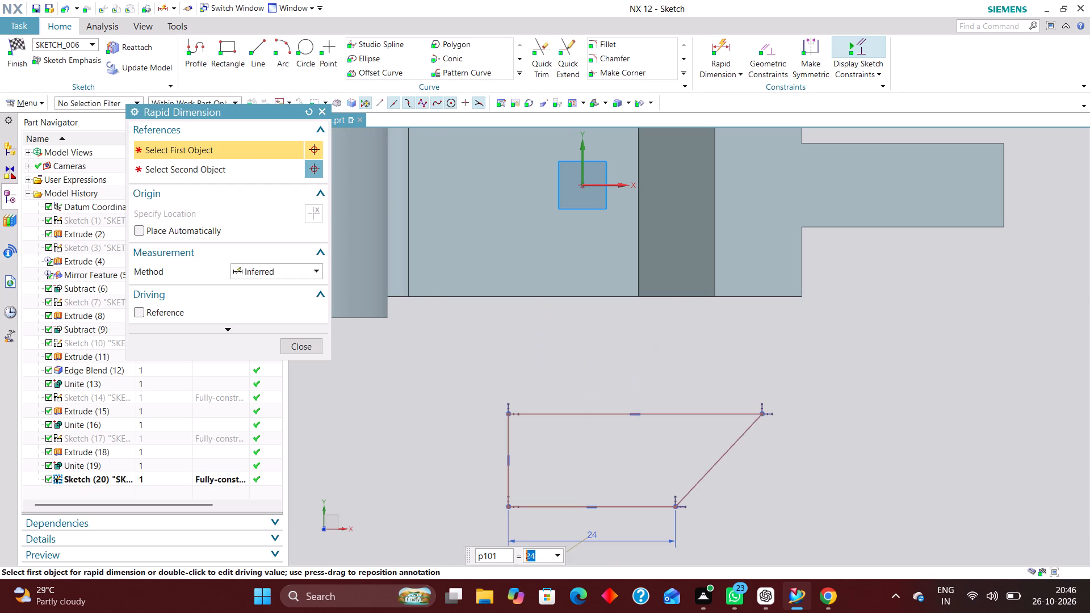
# Dimension the horizontal distance between the slanted line's two endpoints as 16 mm.
pyautogui.scroll(-4, 553, 355)
pyautogui.scroll(4, 586, 429)
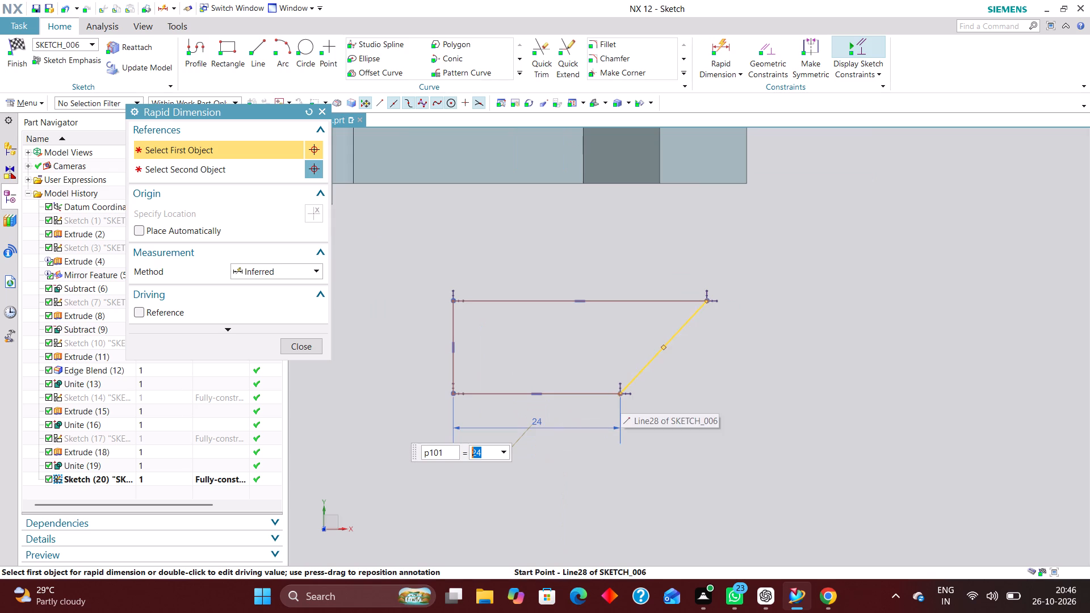
pyautogui.click(621, 397)
pyautogui.click(710, 299)
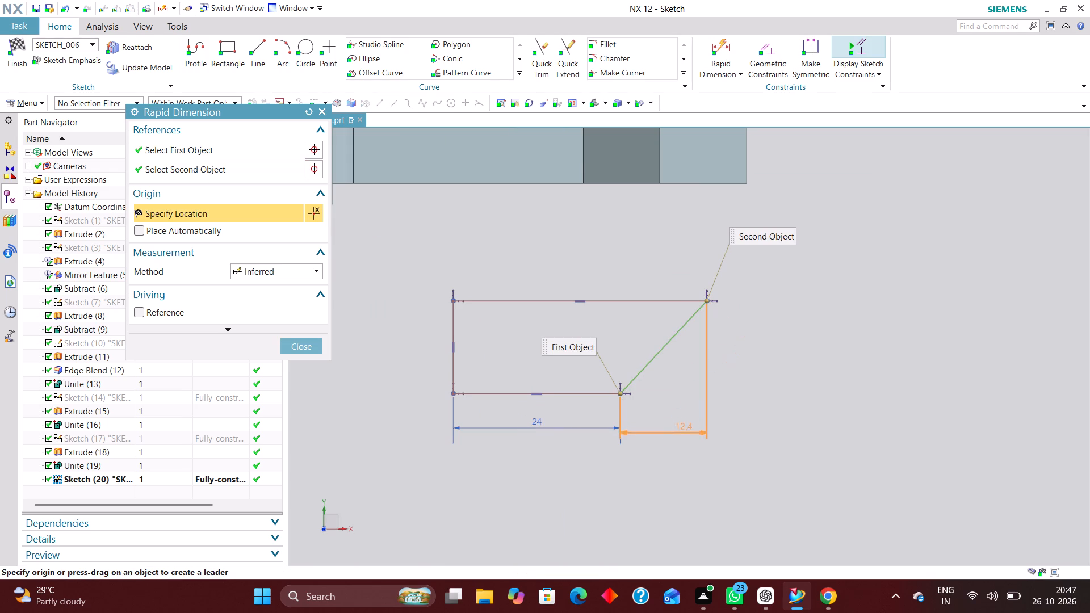
pyautogui.click(669, 453)
pyautogui.write('16')
pyautogui.press('Return')
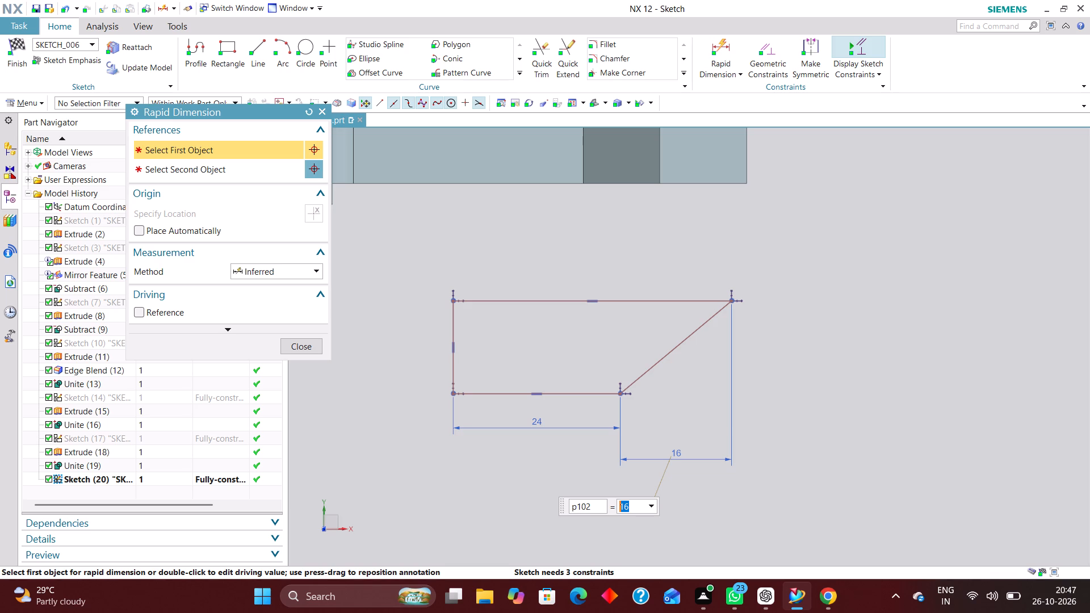
# Dimension the trapezoid's vertical side, place the dimension outside the profile and set it to 16 mm.
pyautogui.click(455, 368)
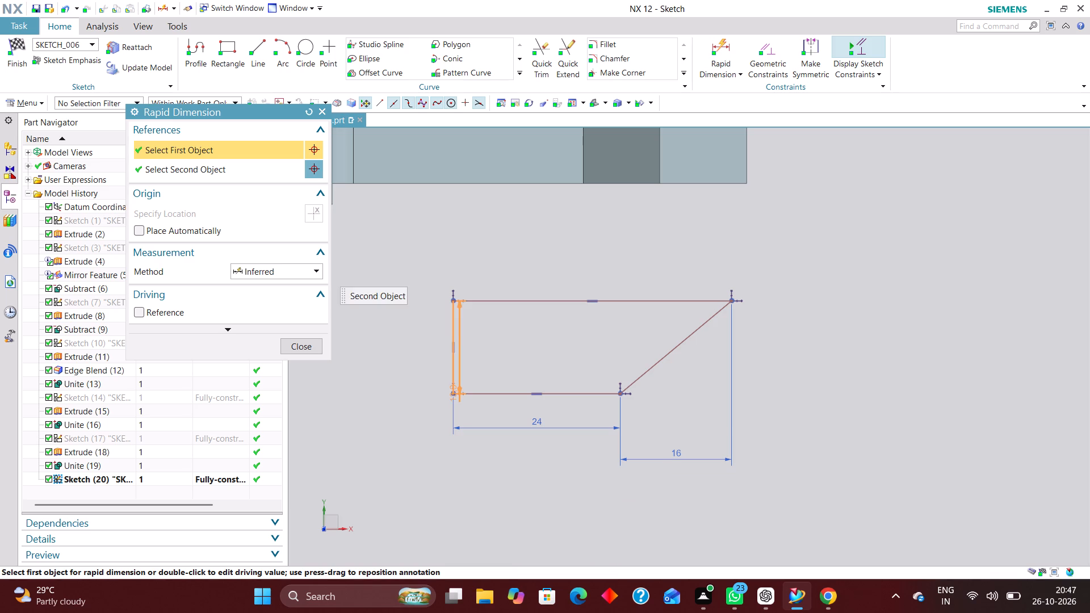
pyautogui.click(452, 362)
pyautogui.click(291, 346)
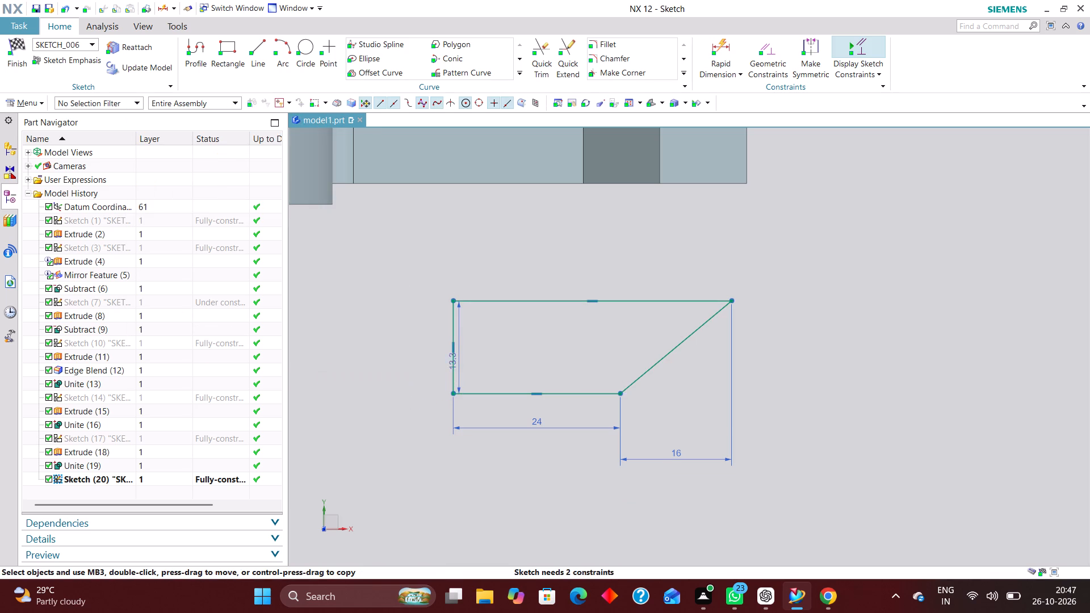
pyautogui.moveTo(458, 360); pyautogui.dragTo(389, 351)
pyautogui.doubleClick(392, 350)
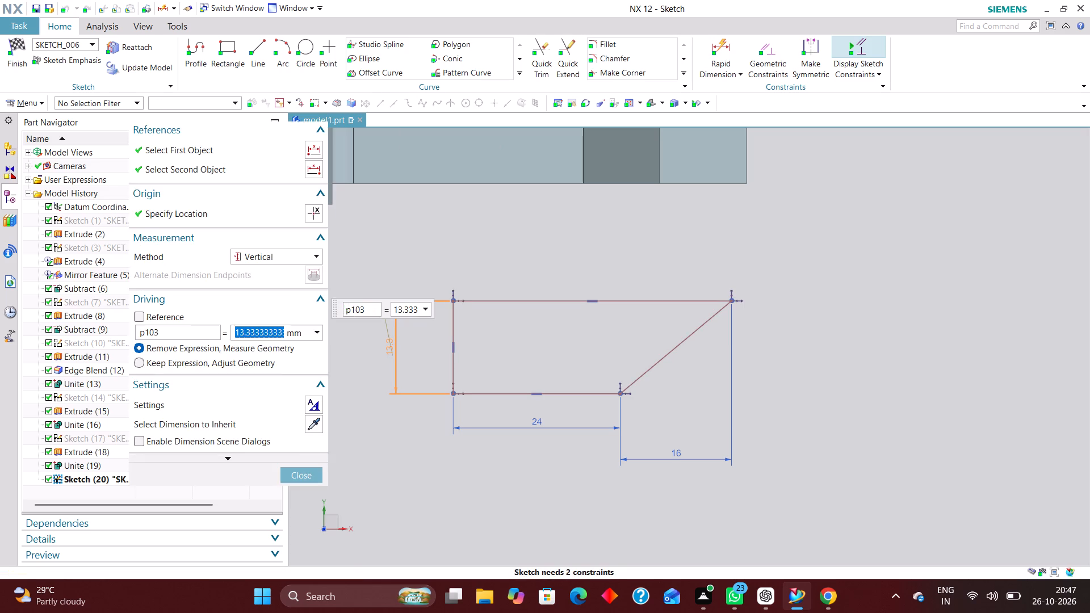
pyautogui.write('16')
pyautogui.press('Return')
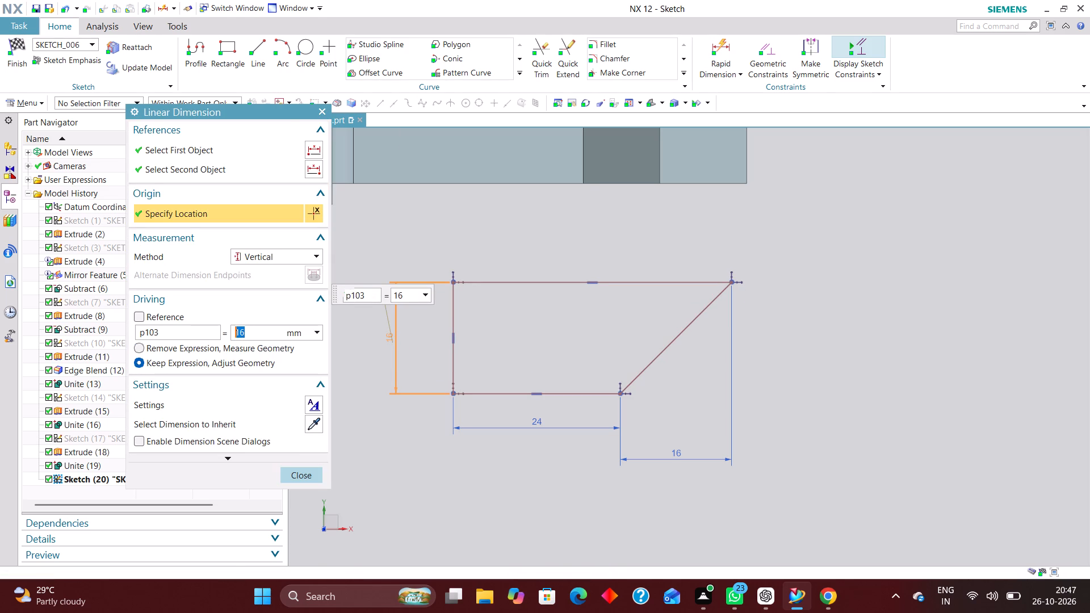
pyautogui.click(300, 473)
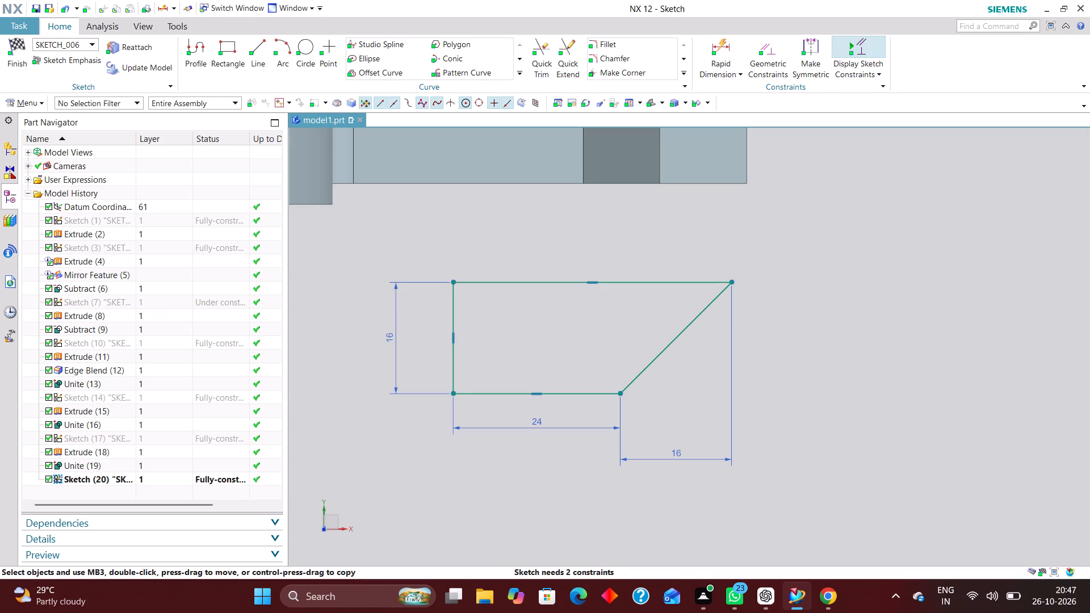
# Move the whole trapezoid closer to the base, with its longer horizontal edge just clear of the base's front edge.
pyautogui.scroll(-3, 518, 409)
pyautogui.moveTo(483, 385); pyautogui.dragTo(475, 381)
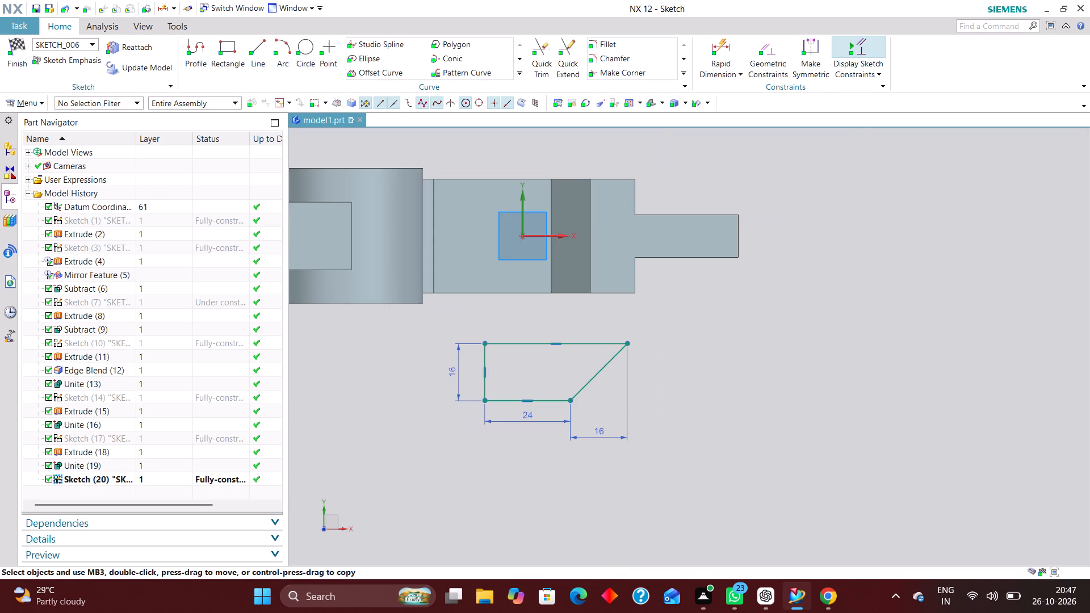
pyautogui.moveTo(475, 381); pyautogui.dragTo(447, 354)
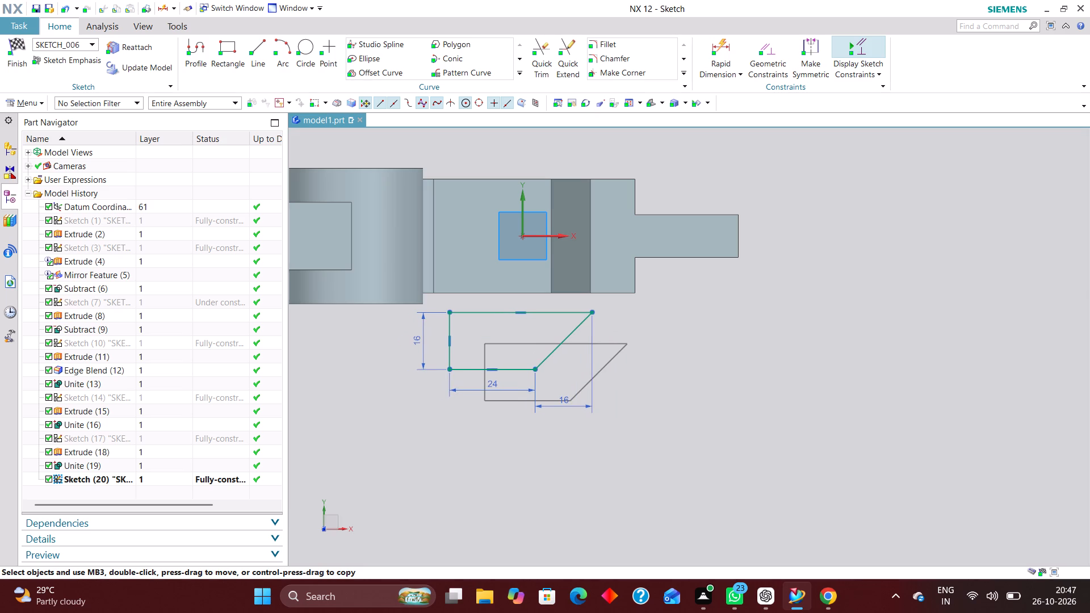
pyautogui.moveTo(447, 354); pyautogui.dragTo(448, 340)
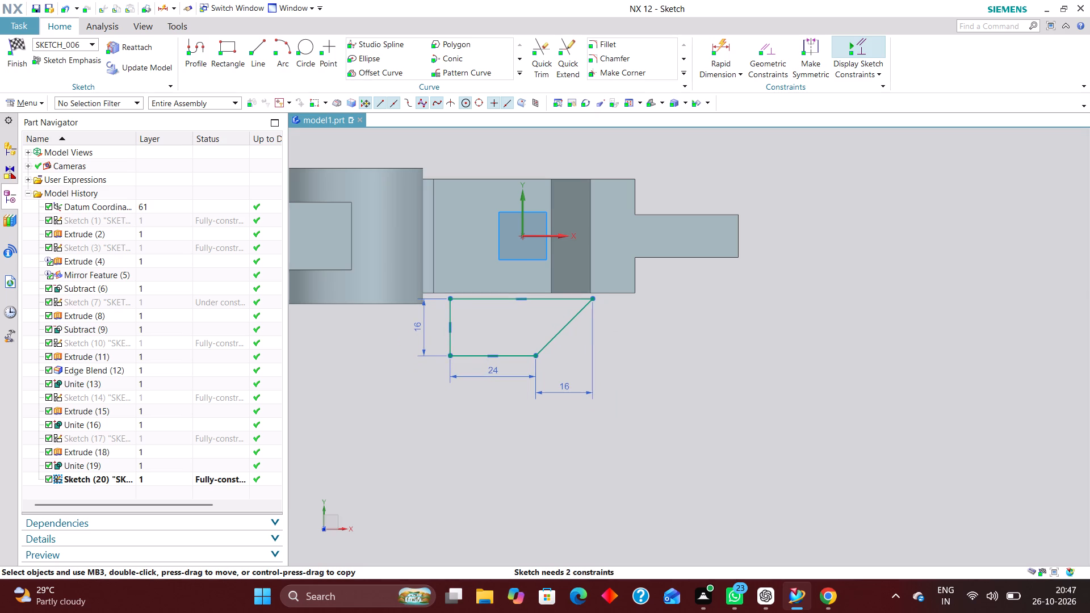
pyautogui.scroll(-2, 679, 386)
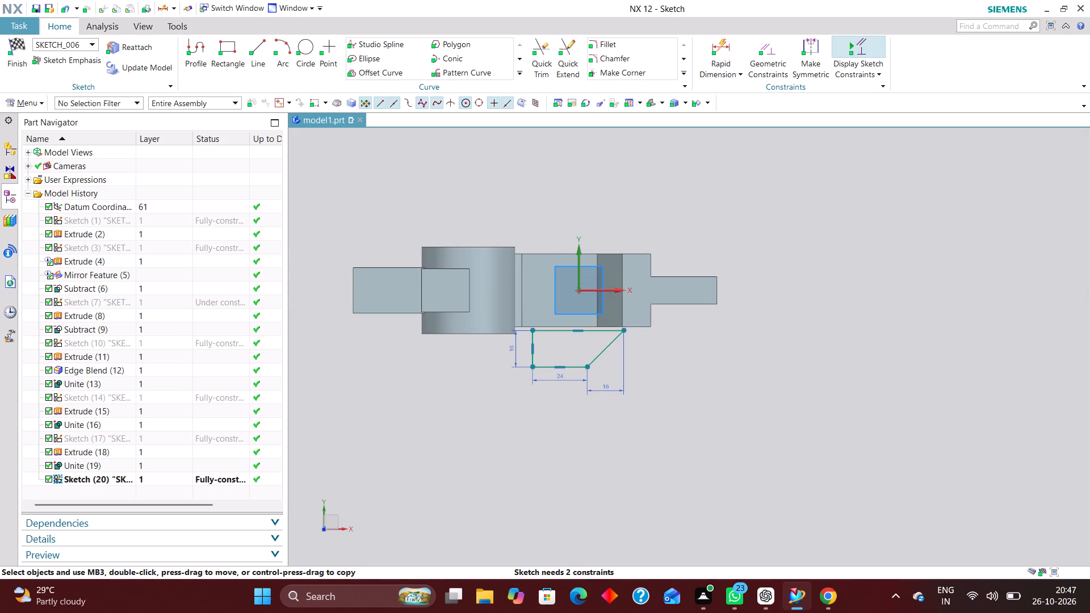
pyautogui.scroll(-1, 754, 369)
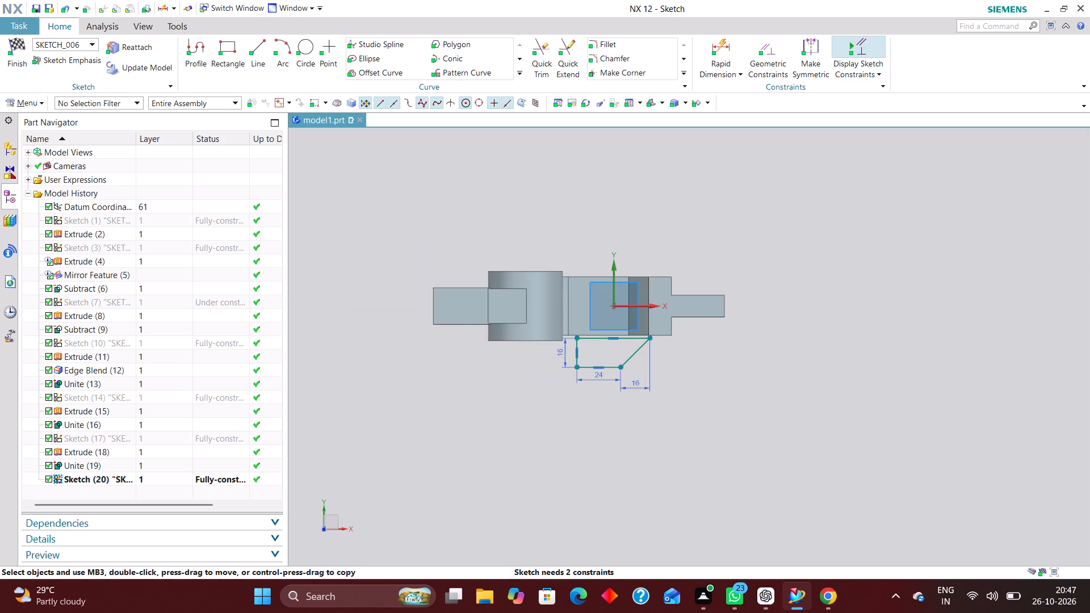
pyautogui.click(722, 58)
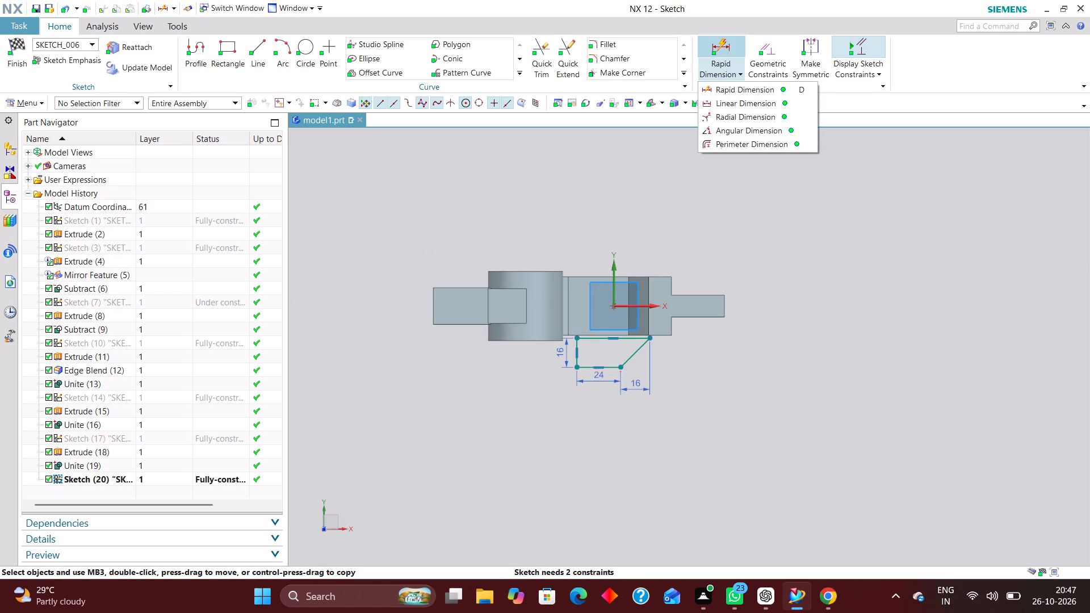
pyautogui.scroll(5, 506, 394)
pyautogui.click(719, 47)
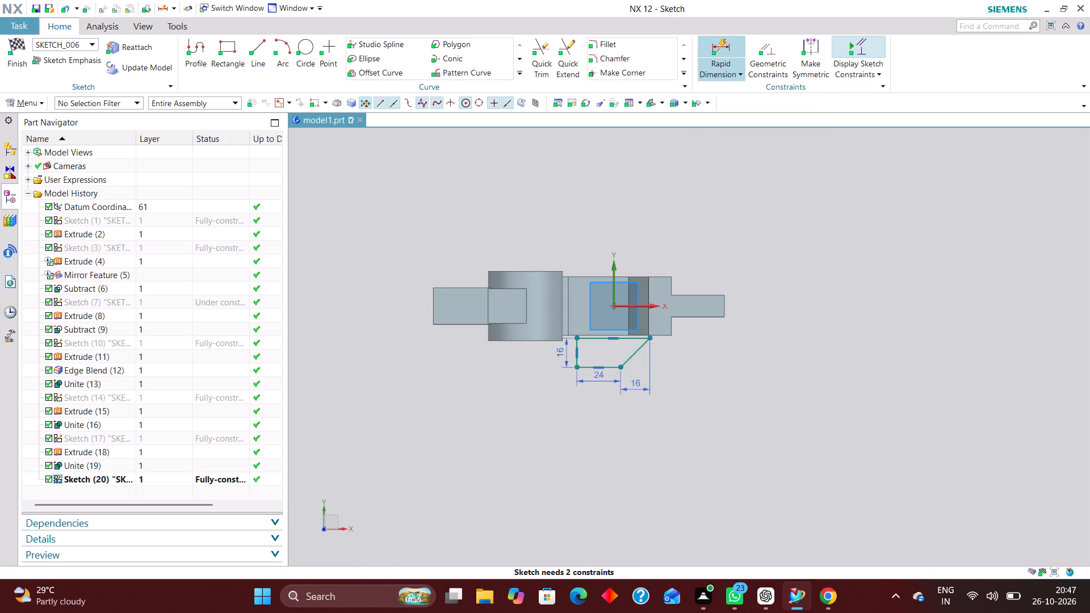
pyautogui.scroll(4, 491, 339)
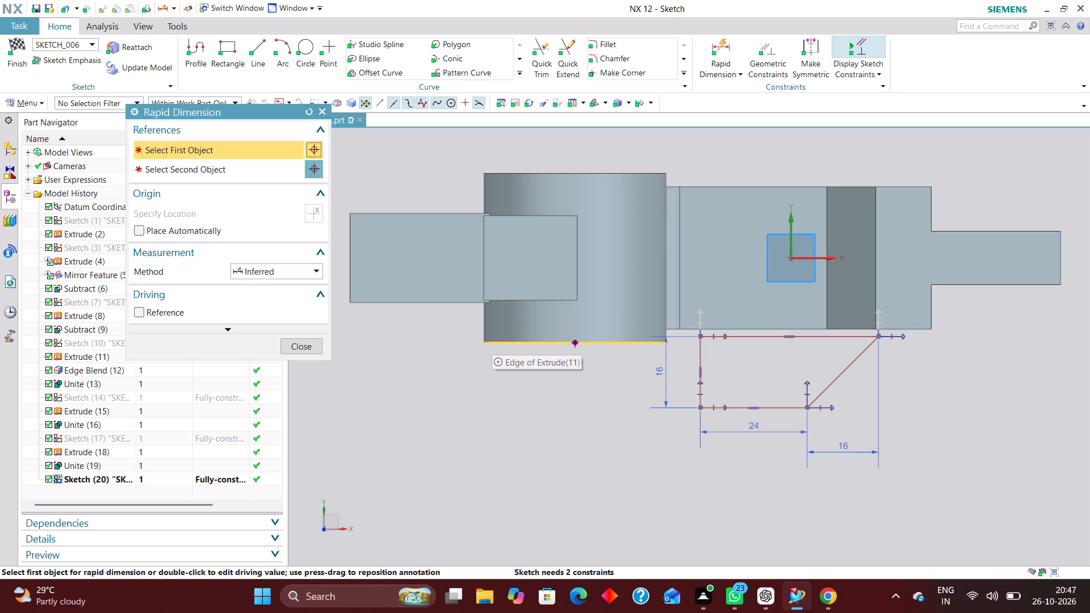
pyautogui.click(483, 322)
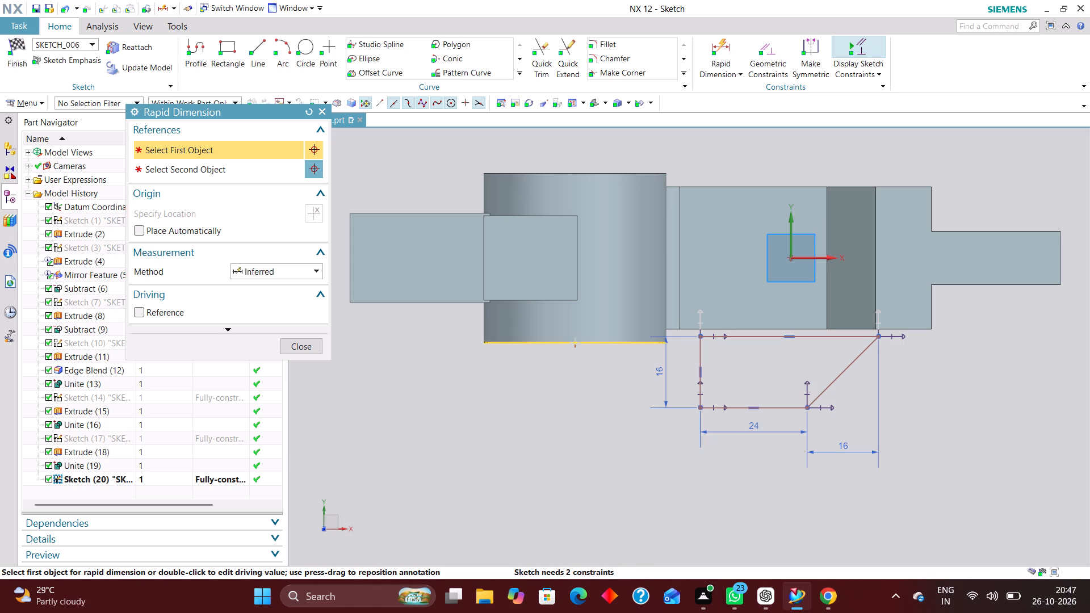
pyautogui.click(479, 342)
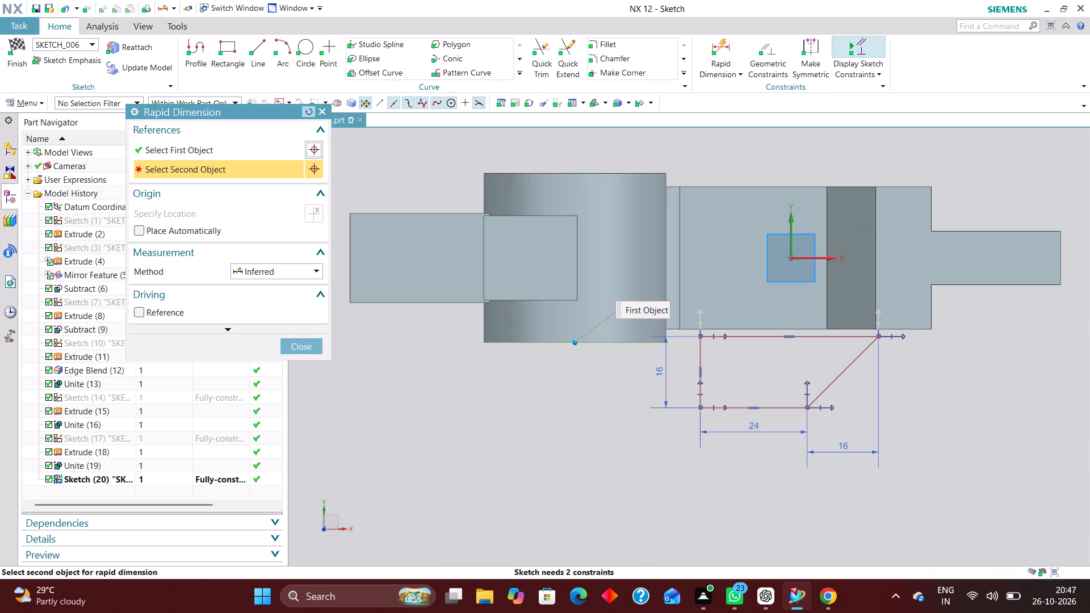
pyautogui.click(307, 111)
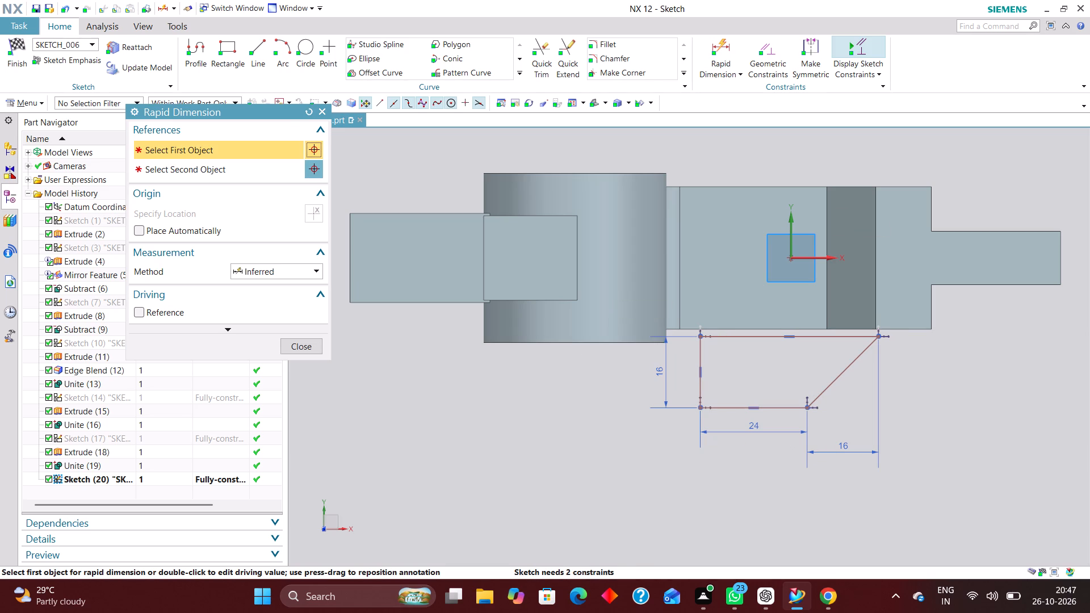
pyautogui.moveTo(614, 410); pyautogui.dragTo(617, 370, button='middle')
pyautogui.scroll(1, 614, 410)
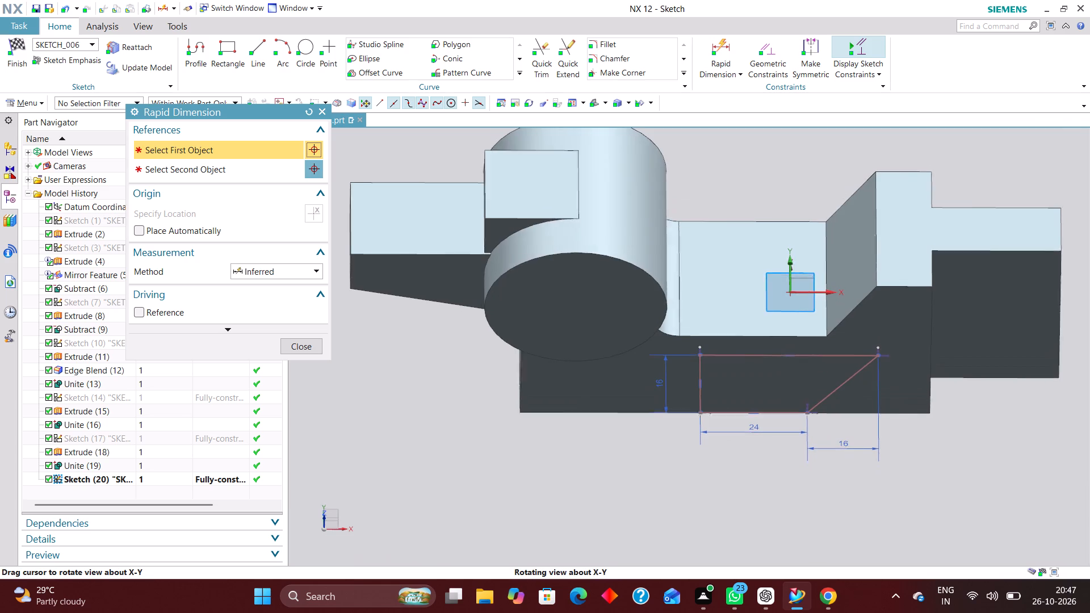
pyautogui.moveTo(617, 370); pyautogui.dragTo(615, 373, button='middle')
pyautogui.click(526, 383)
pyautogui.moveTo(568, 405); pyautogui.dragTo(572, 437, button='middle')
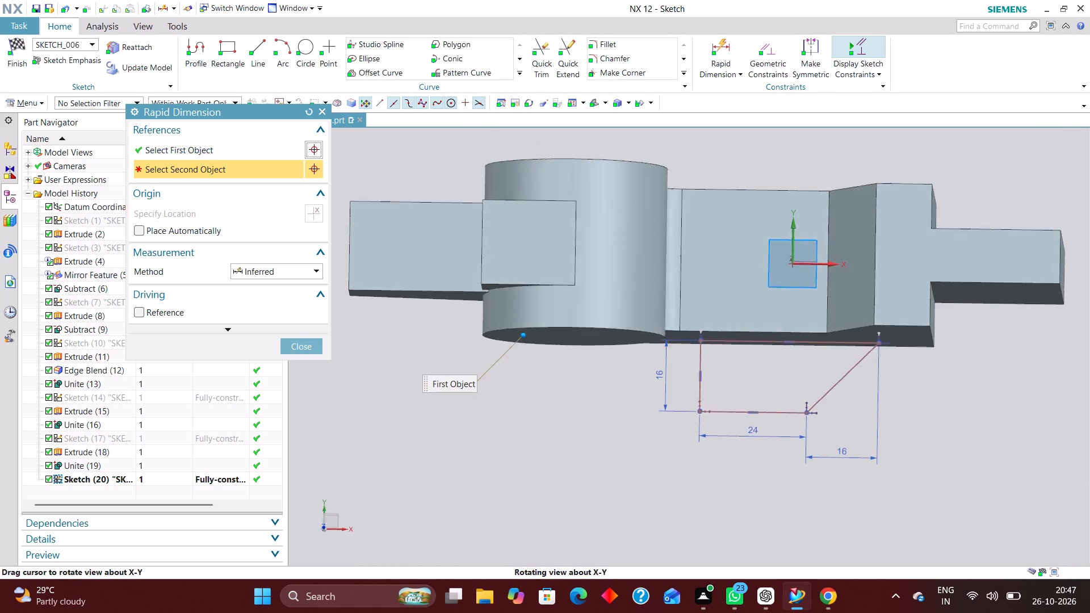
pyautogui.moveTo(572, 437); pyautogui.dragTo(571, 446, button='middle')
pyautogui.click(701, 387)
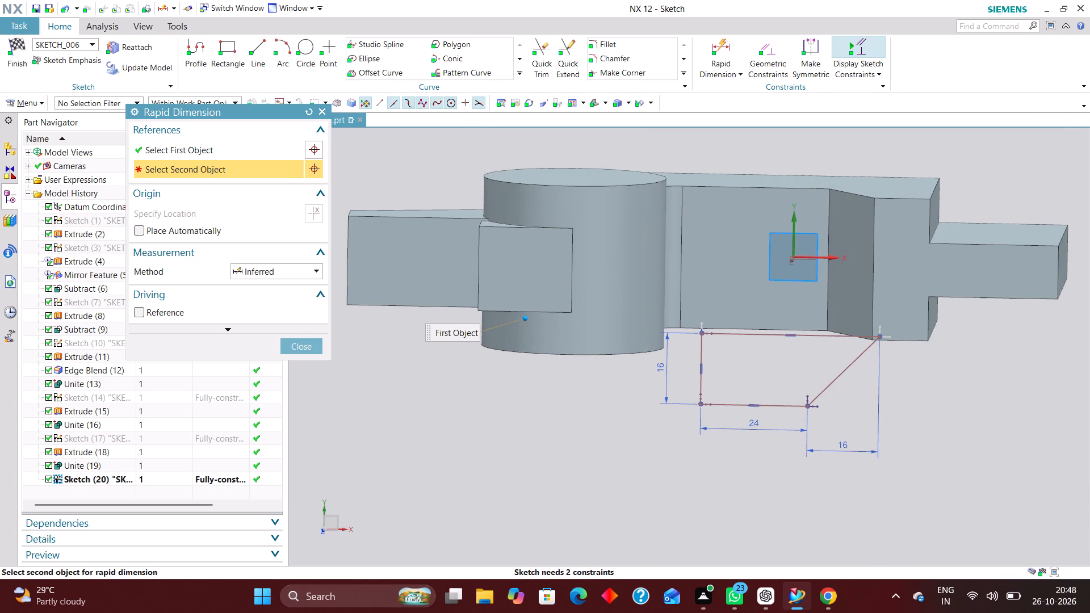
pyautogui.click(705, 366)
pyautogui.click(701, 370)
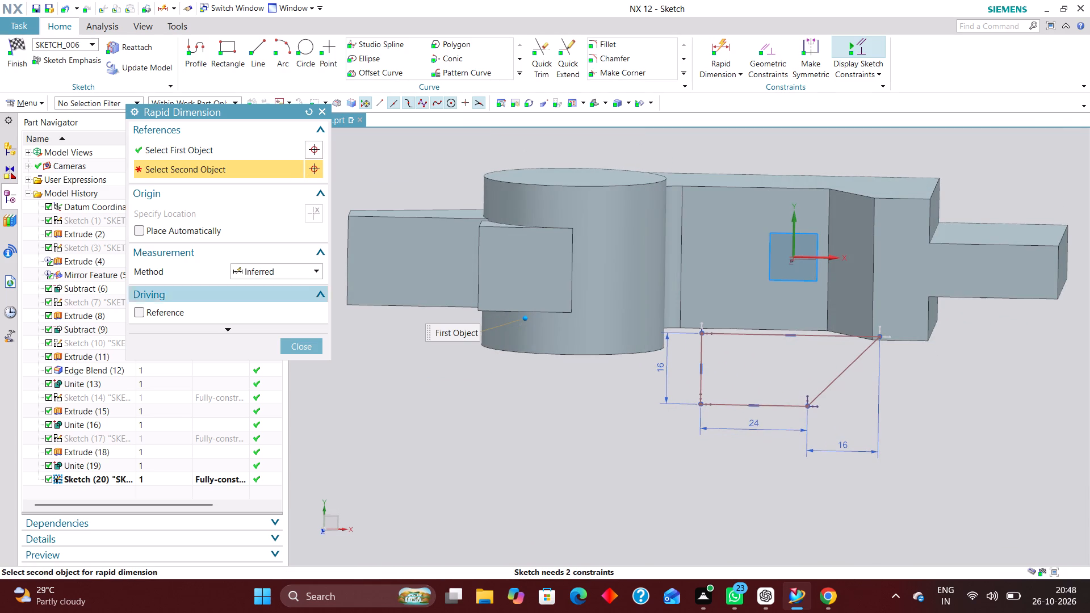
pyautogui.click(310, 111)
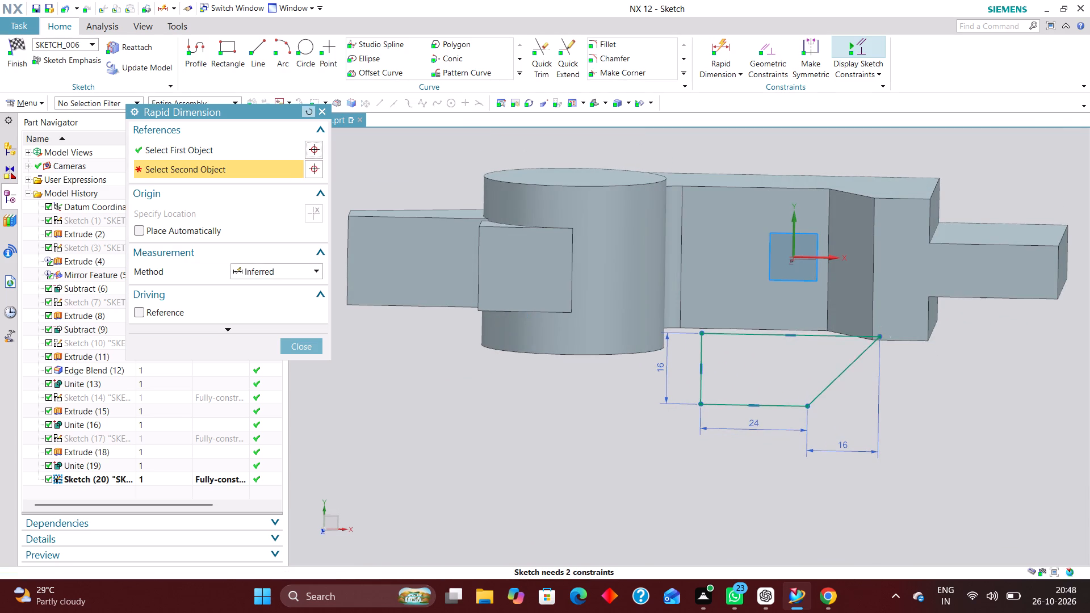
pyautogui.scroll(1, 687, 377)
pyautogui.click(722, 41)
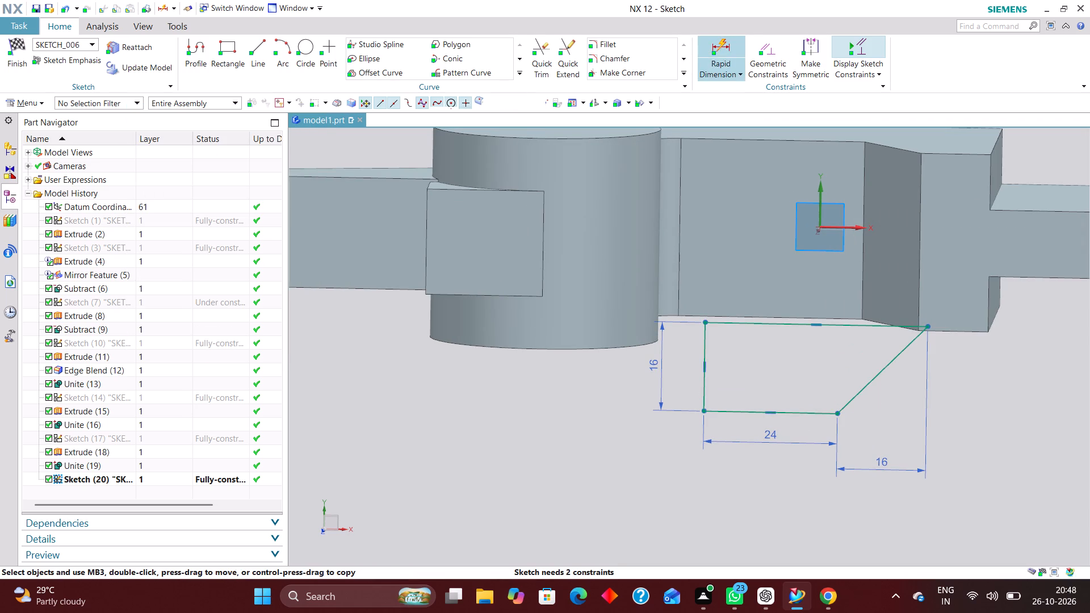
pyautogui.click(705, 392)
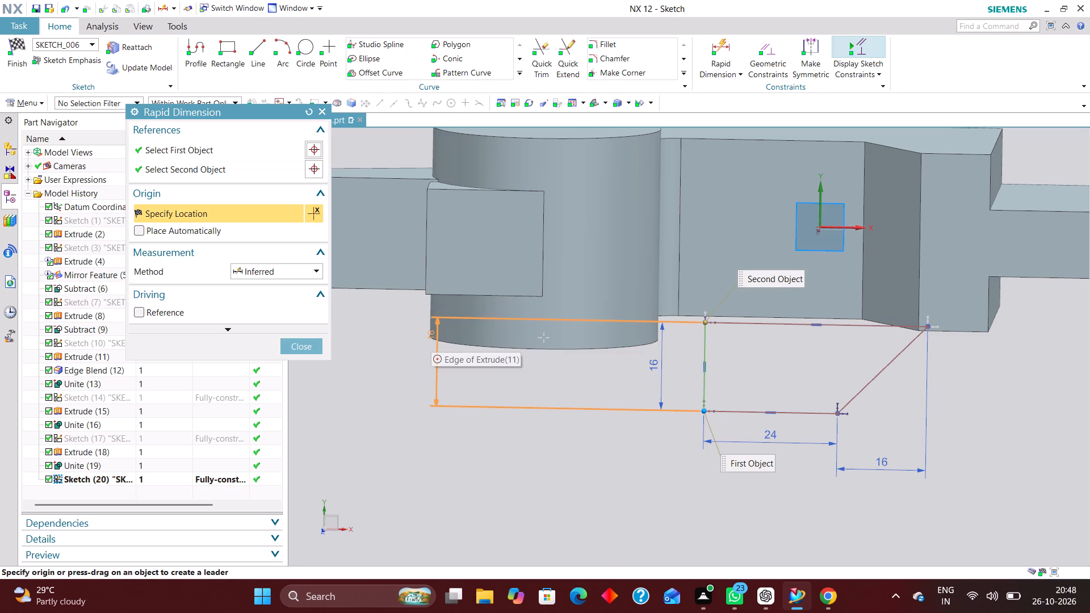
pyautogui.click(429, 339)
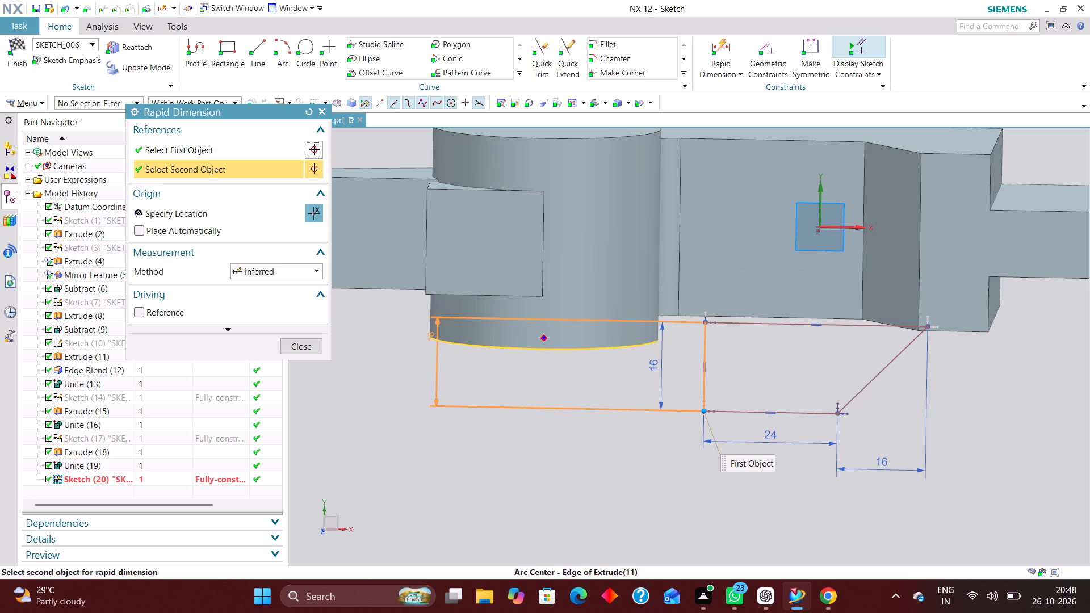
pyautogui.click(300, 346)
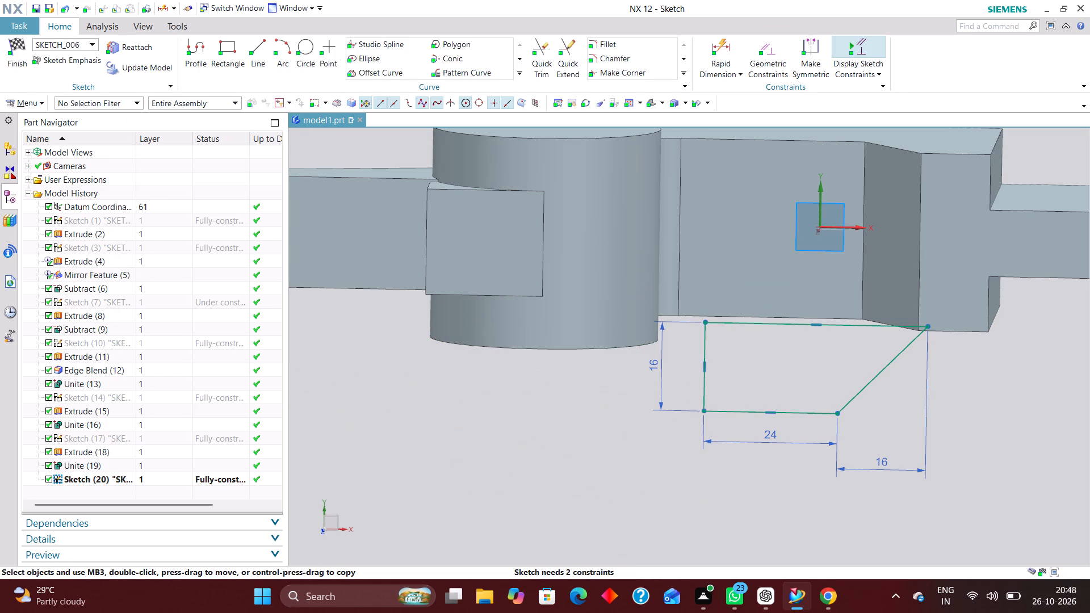
# Dimension the horizontal distance from the trapezoid's vertical side to the sketch's Y axis as 30 mm.
pyautogui.click(718, 43)
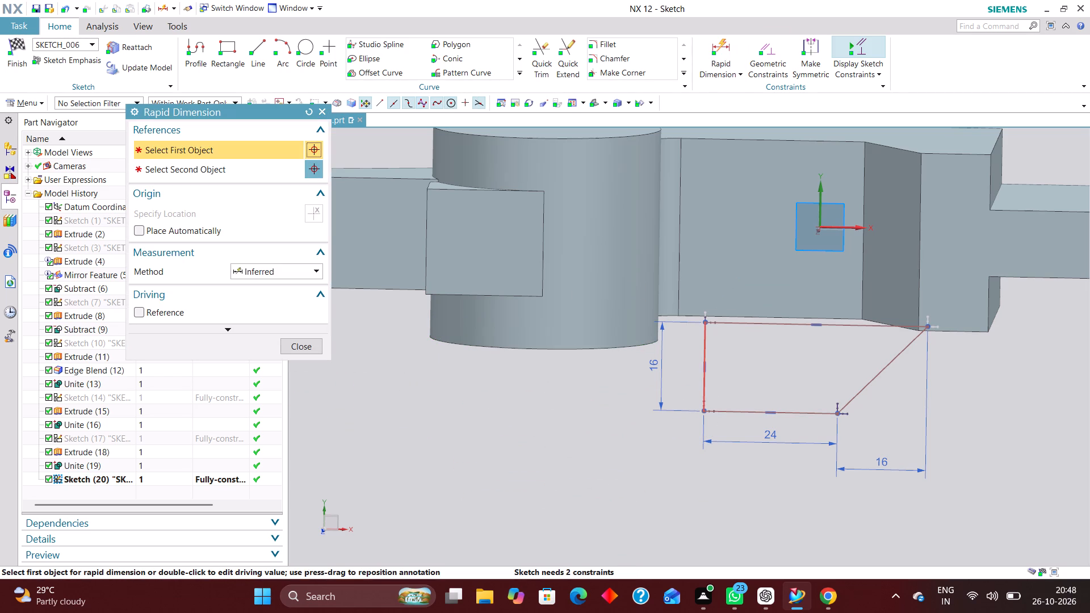
pyautogui.click(702, 347)
pyautogui.click(819, 208)
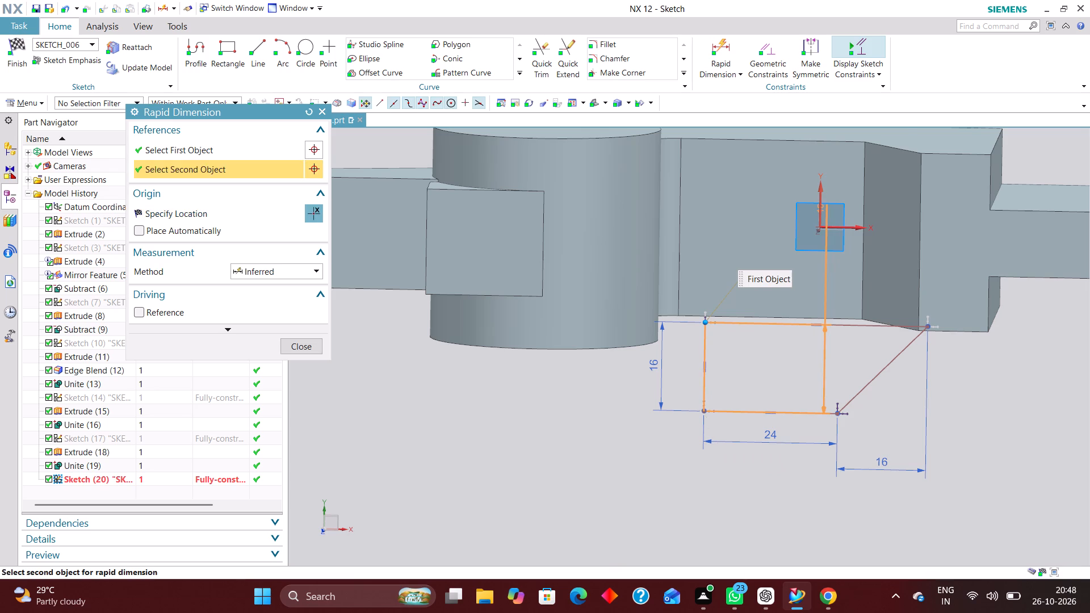
pyautogui.click(762, 493)
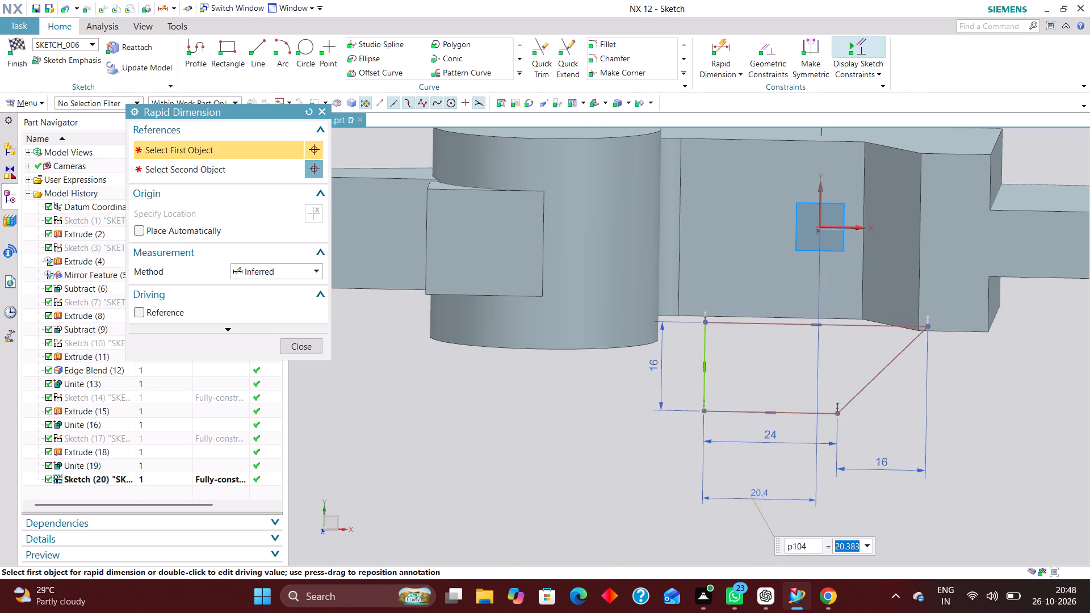
pyautogui.write('30')
pyautogui.press('Return')
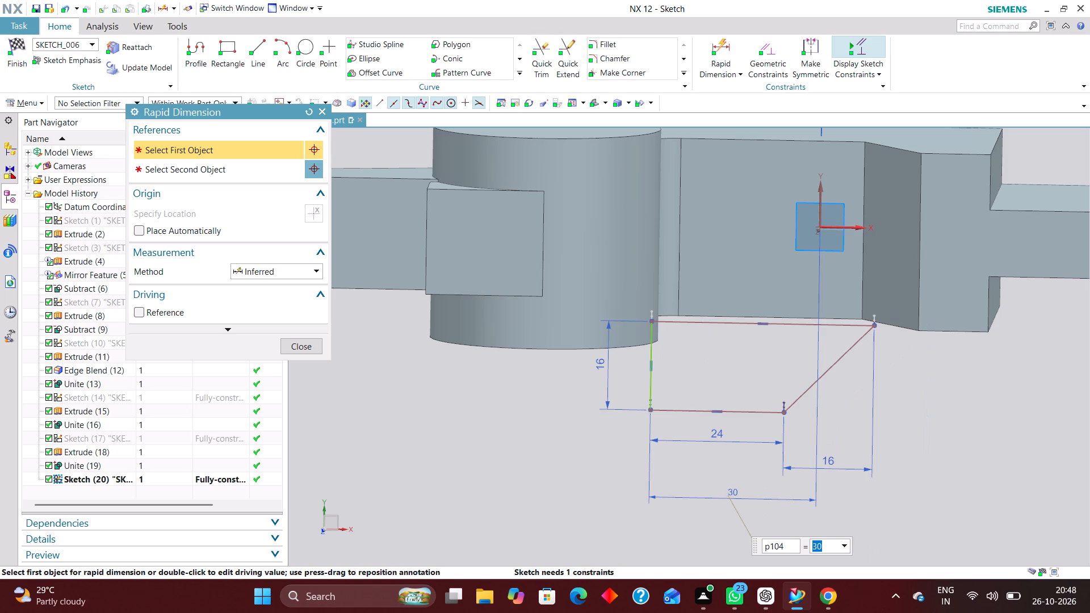
# Dimension the vertical distance from the X axis to the trapezoid's longer horizontal edge as 16.5 mm and finish the sketch.
pyautogui.click(841, 226)
pyautogui.click(794, 323)
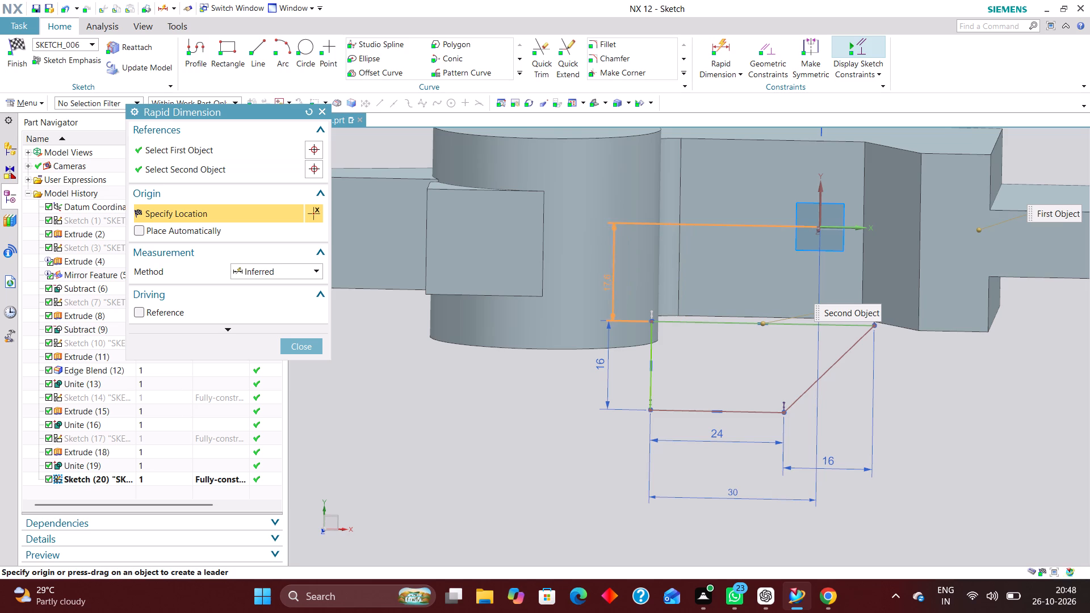
pyautogui.click(578, 266)
pyautogui.write('15')
pyautogui.press('Return')
pyautogui.write('16')
pyautogui.press('Return')
pyautogui.write('16.')
pyautogui.press('5')
pyautogui.press('Return')
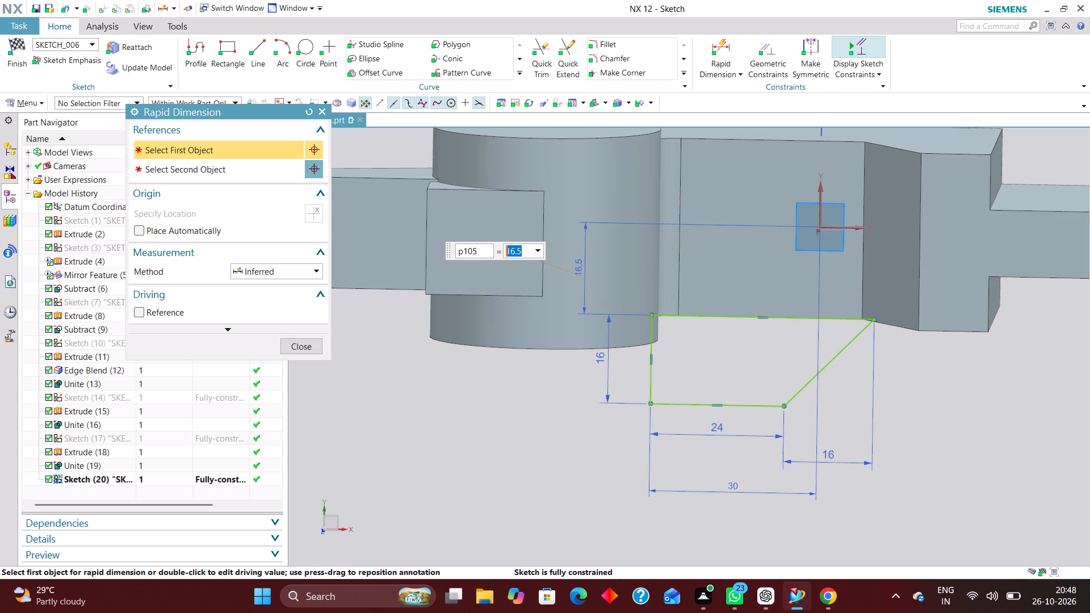
pyautogui.click(288, 340)
pyautogui.click(7, 38)
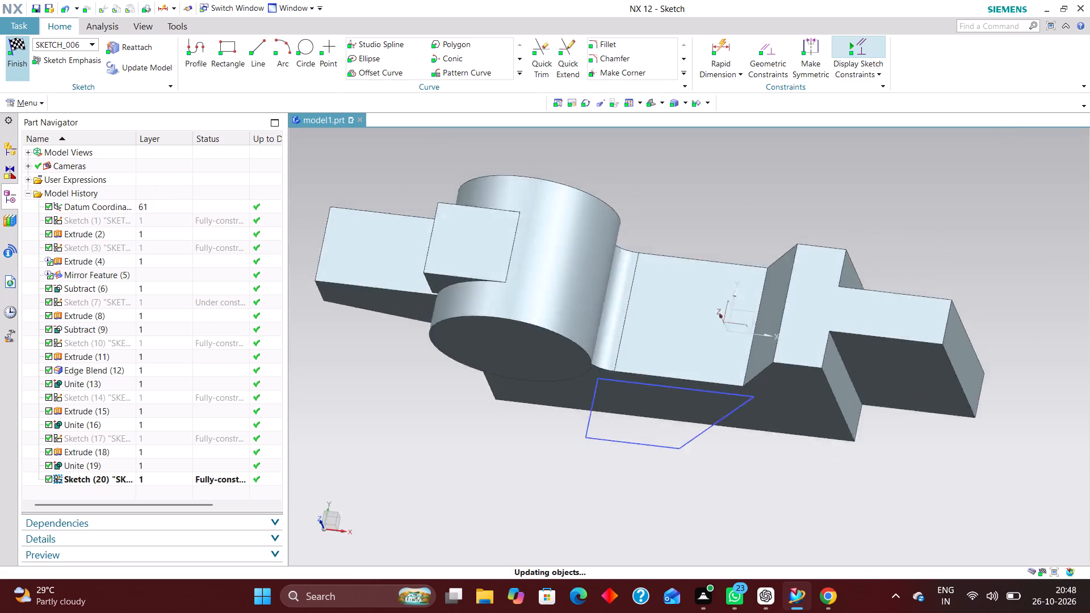
# Extrude the trapezoid downward from a start distance of 24-16 mm to an end distance of 24 mm, with no Boolean.
pyautogui.click(163, 45)
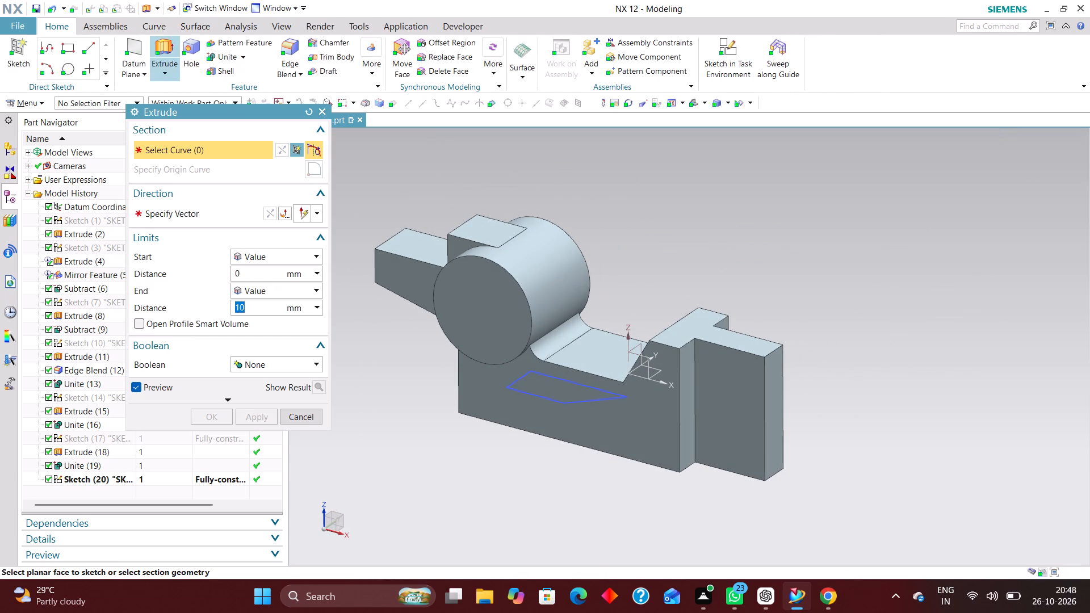
pyautogui.click(541, 398)
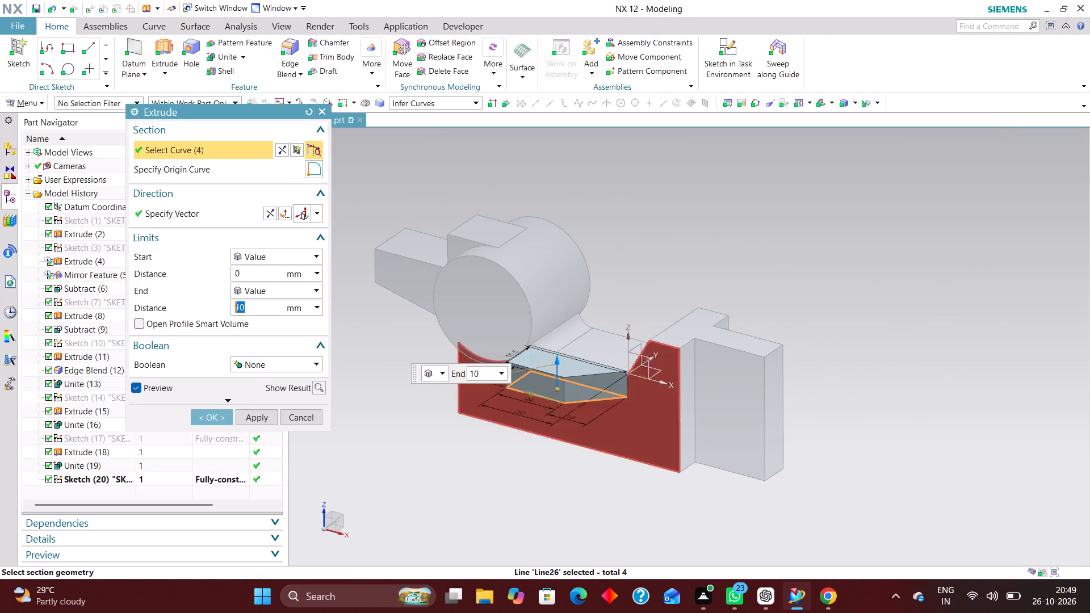
pyautogui.click(268, 210)
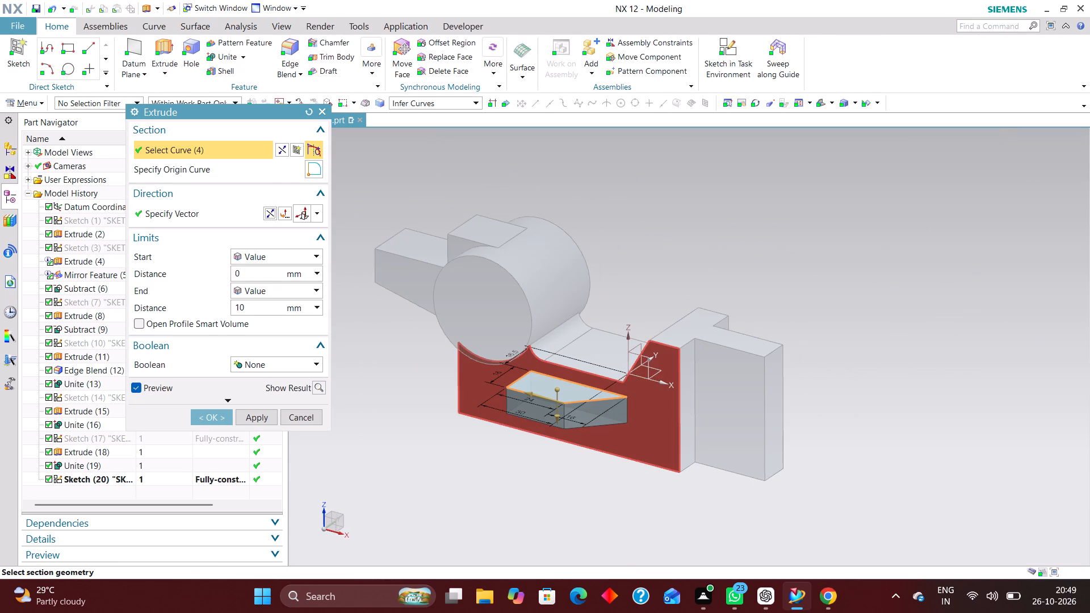
pyautogui.scroll(2, 586, 481)
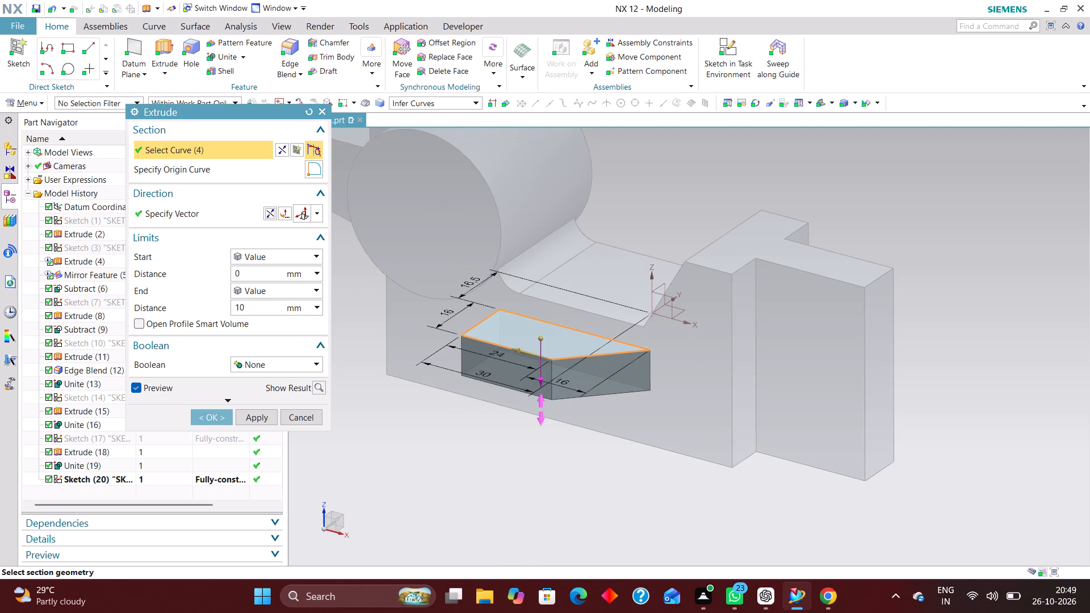
pyautogui.moveTo(539, 382); pyautogui.dragTo(539, 414)
pyautogui.moveTo(871, 324); pyautogui.dragTo(719, 271, button='right')
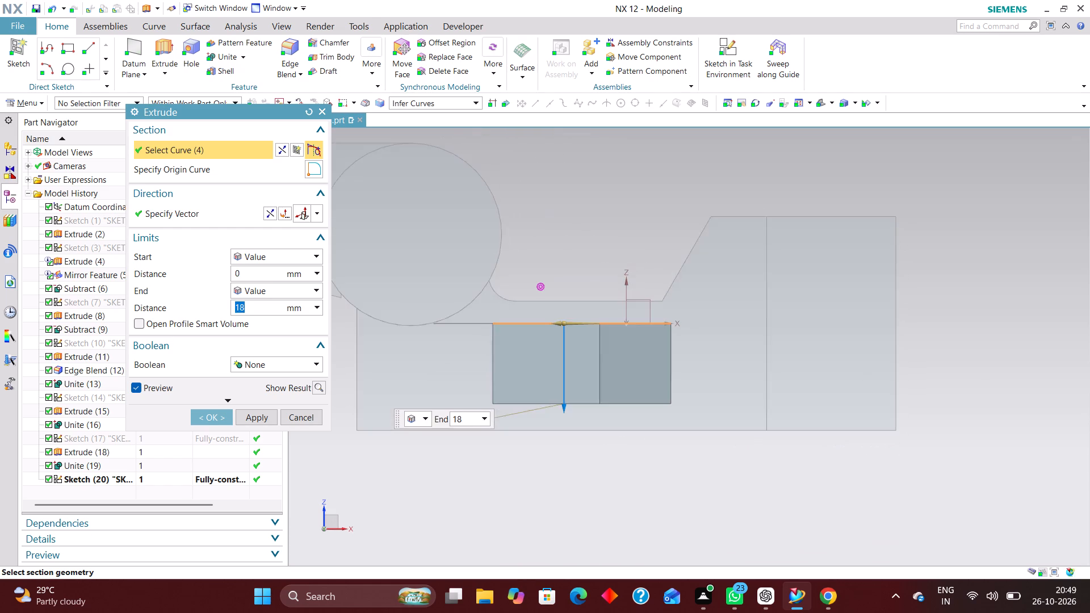
pyautogui.scroll(4, 580, 407)
pyautogui.moveTo(536, 397); pyautogui.dragTo(535, 450)
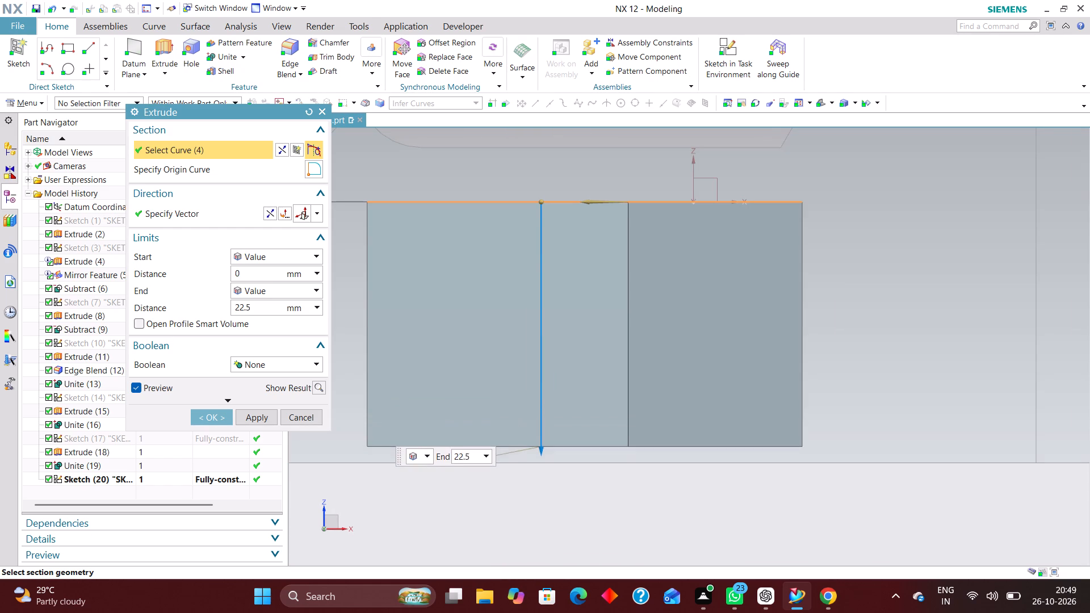
pyautogui.moveTo(535, 450); pyautogui.dragTo(534, 462)
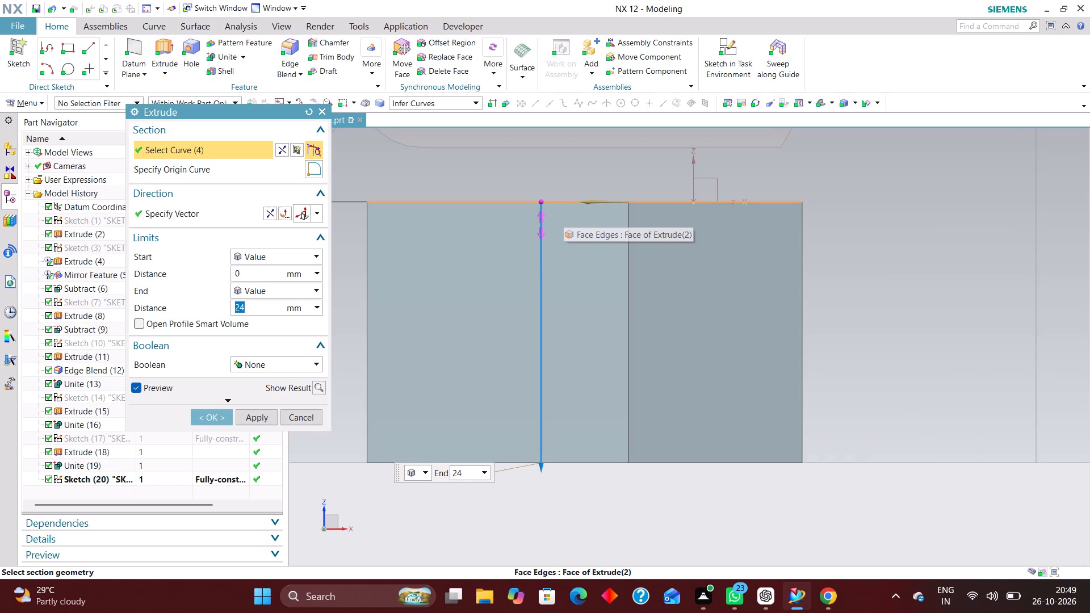
pyautogui.moveTo(250, 274); pyautogui.dragTo(207, 273)
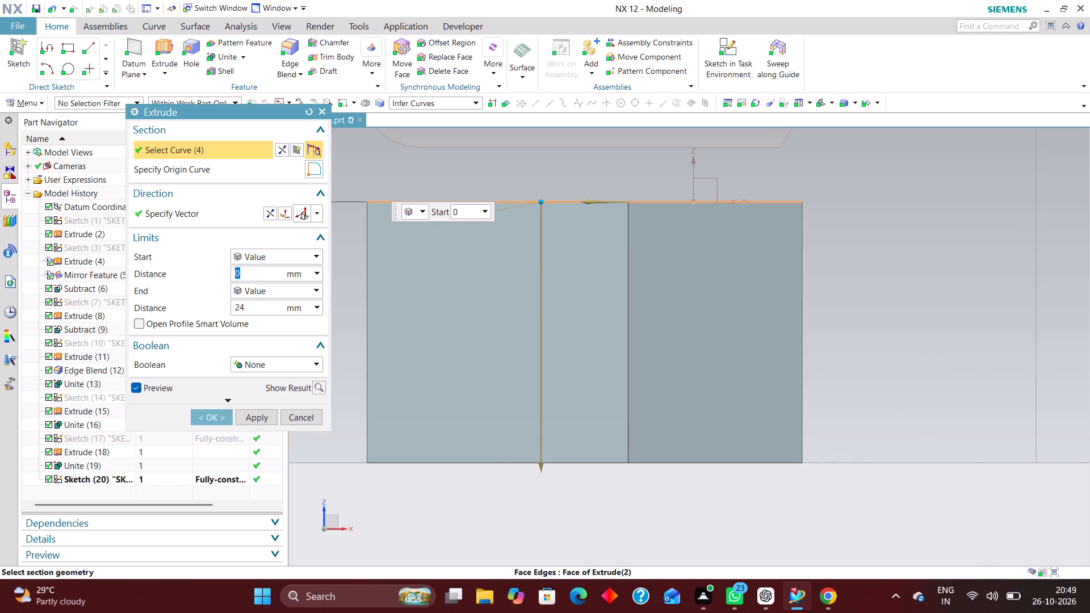
pyautogui.write('24-16')
pyautogui.press('Return')
pyautogui.click(200, 417)
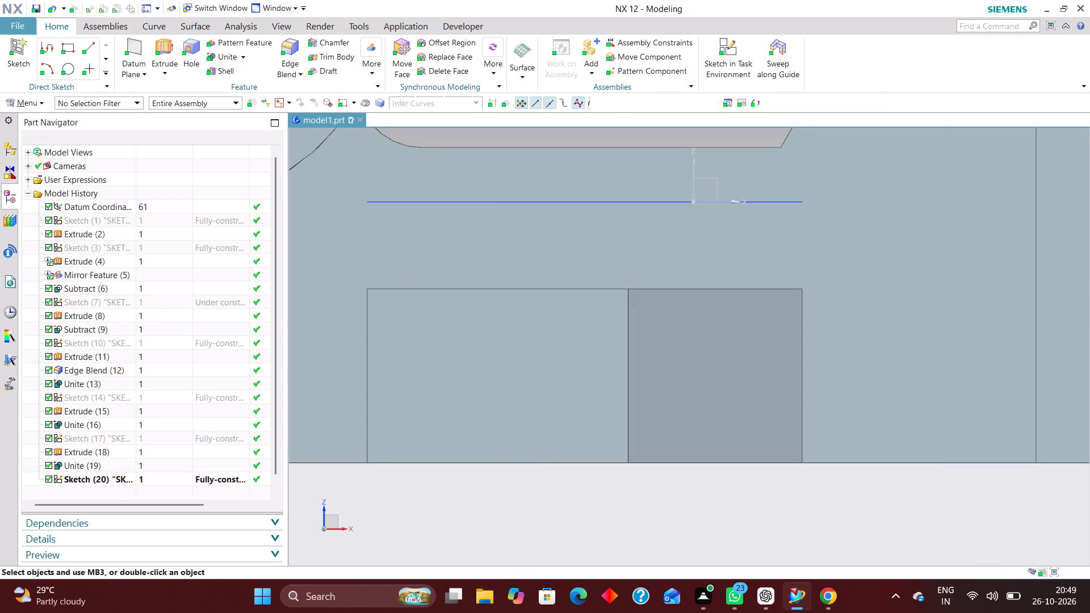
pyautogui.scroll(-5, 575, 409)
pyautogui.moveTo(545, 496); pyautogui.dragTo(576, 514, button='middle')
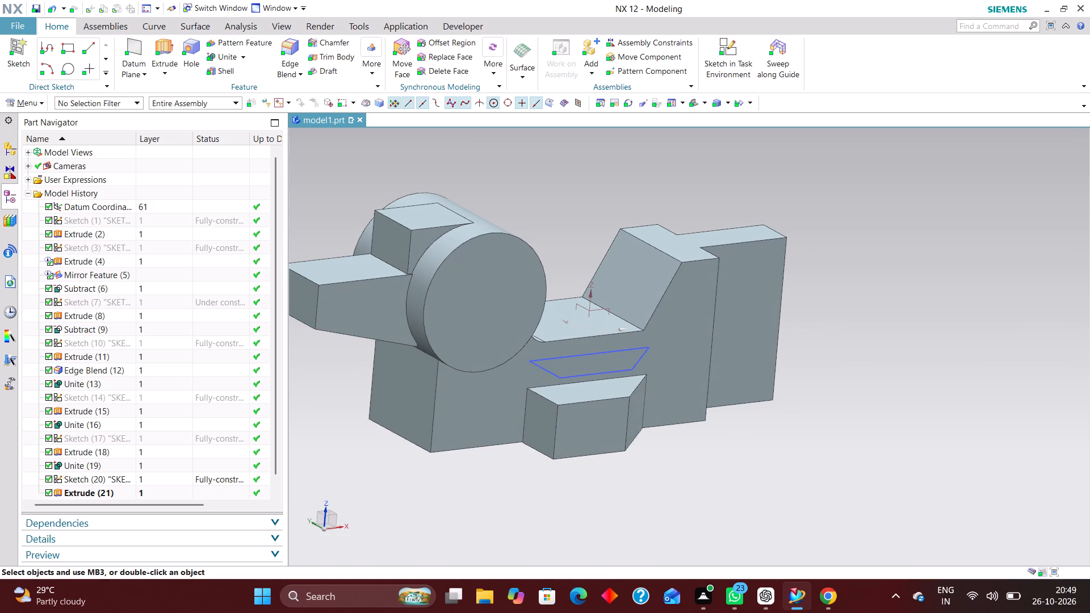
# Hide the trapezoid sketch above the new block.
pyautogui.moveTo(587, 374); pyautogui.dragTo(598, 425, button='right')
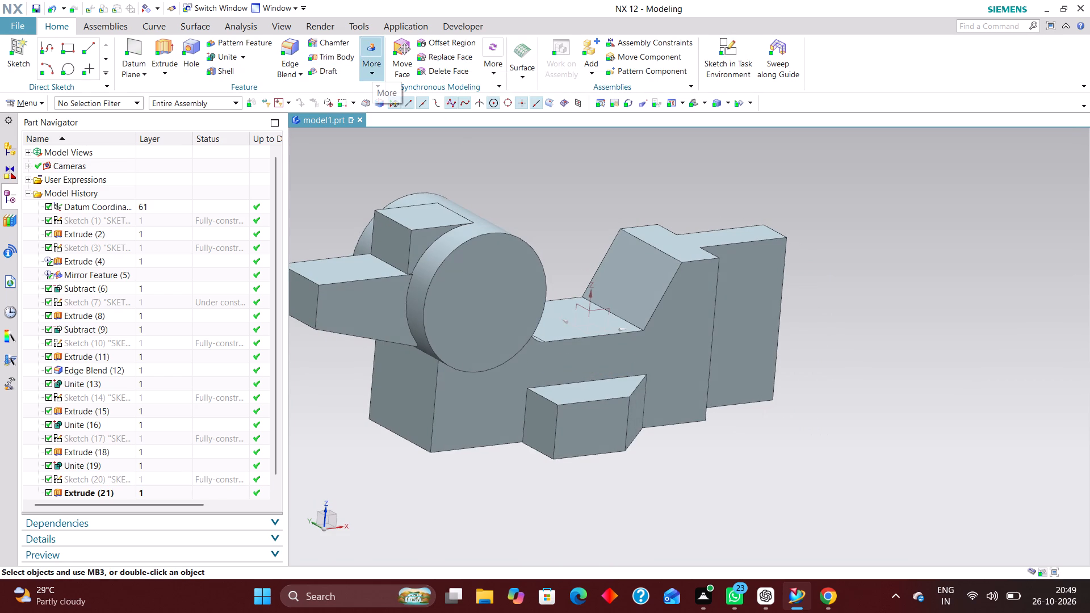
# Measure the simple distance from the base's end face under the cylinder to the block's nearest side face, without keeping the measurement.
pyautogui.click(248, 27)
pyautogui.click(39, 47)
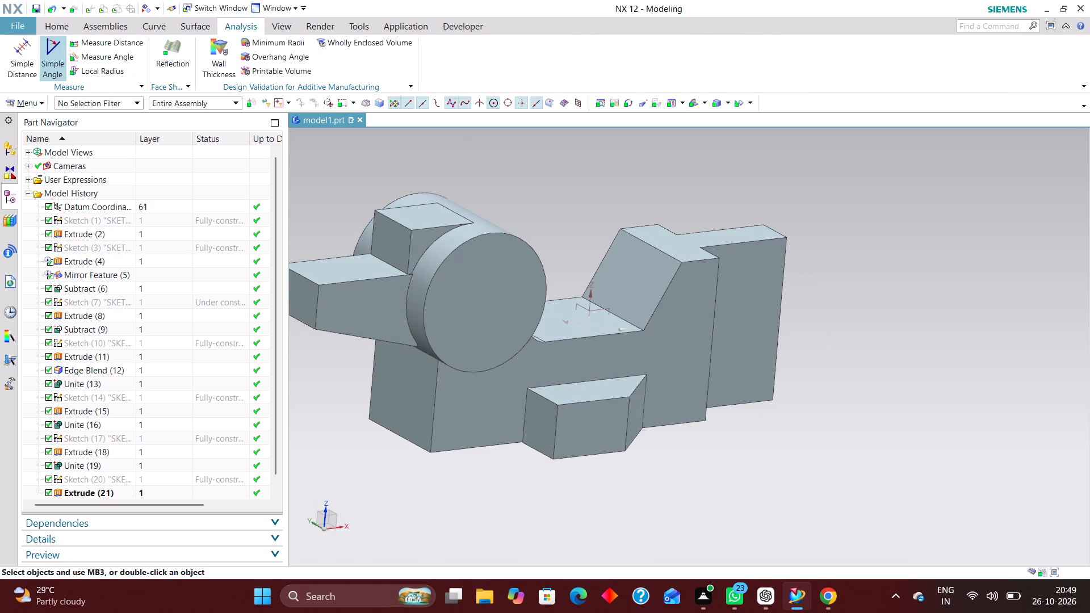
pyautogui.scroll(-1, 874, 376)
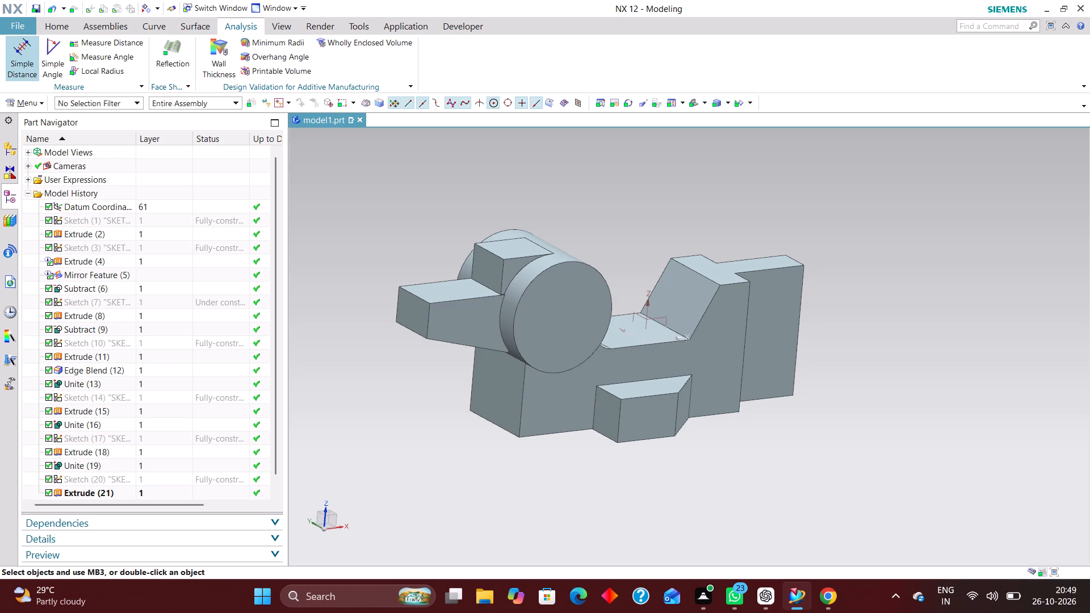
pyautogui.click(19, 48)
pyautogui.scroll(2, 472, 419)
pyautogui.click(515, 407)
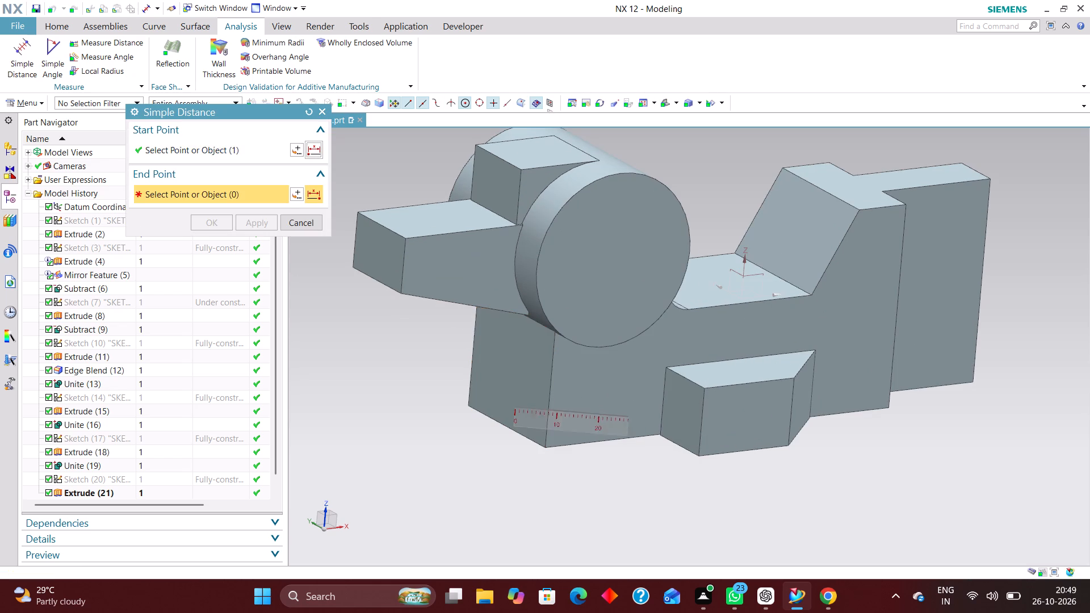
pyautogui.click(691, 410)
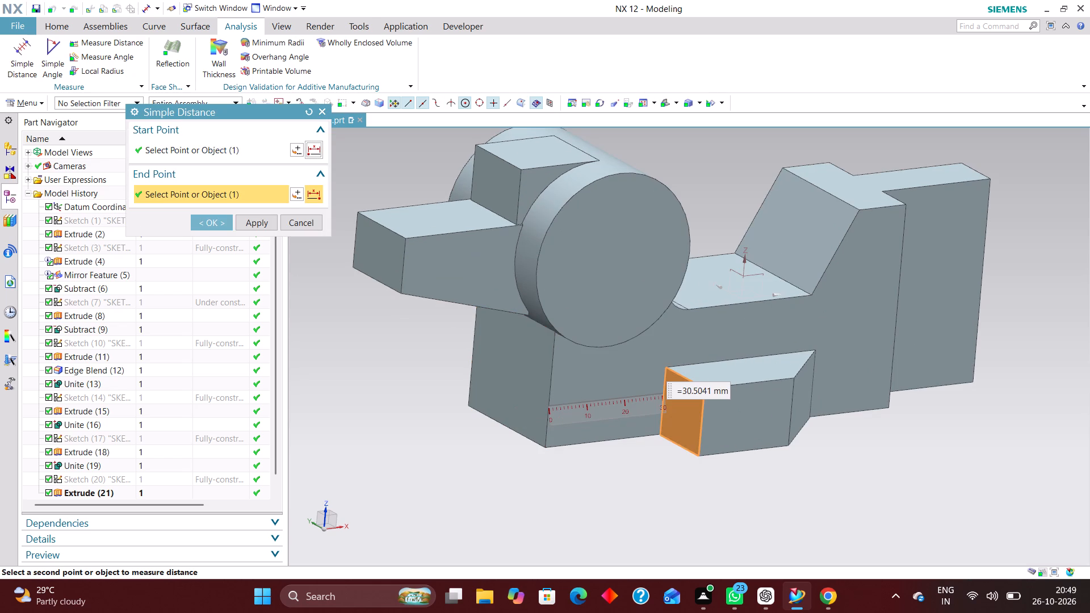
pyautogui.click(295, 222)
# Create a kept simple distance measurement between the base's end face under the cylinder and the block's nearest side face.
pyautogui.click(29, 53)
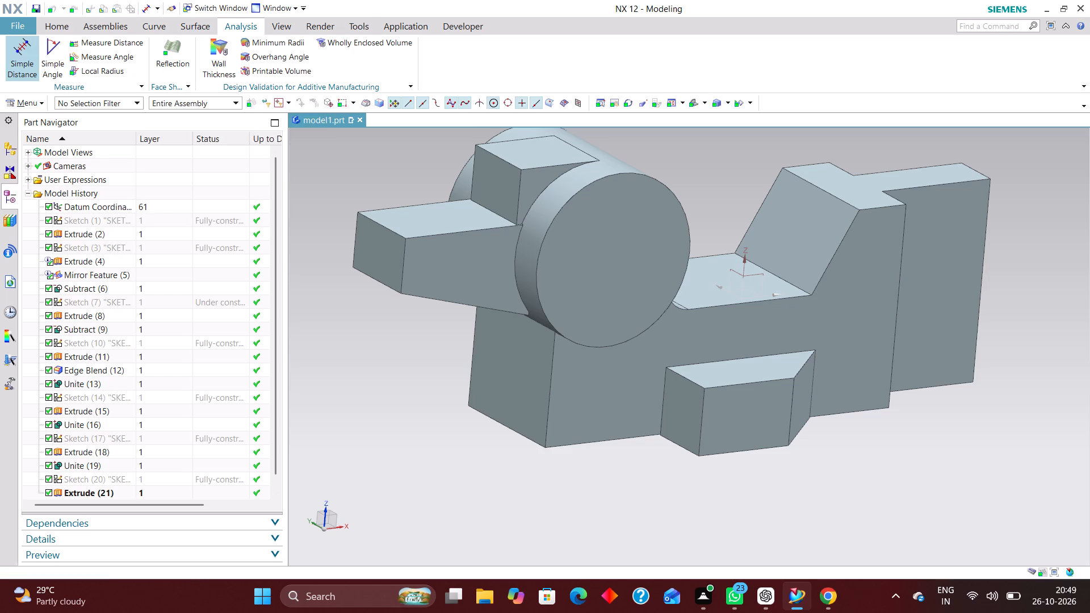
pyautogui.click(534, 391)
pyautogui.click(685, 402)
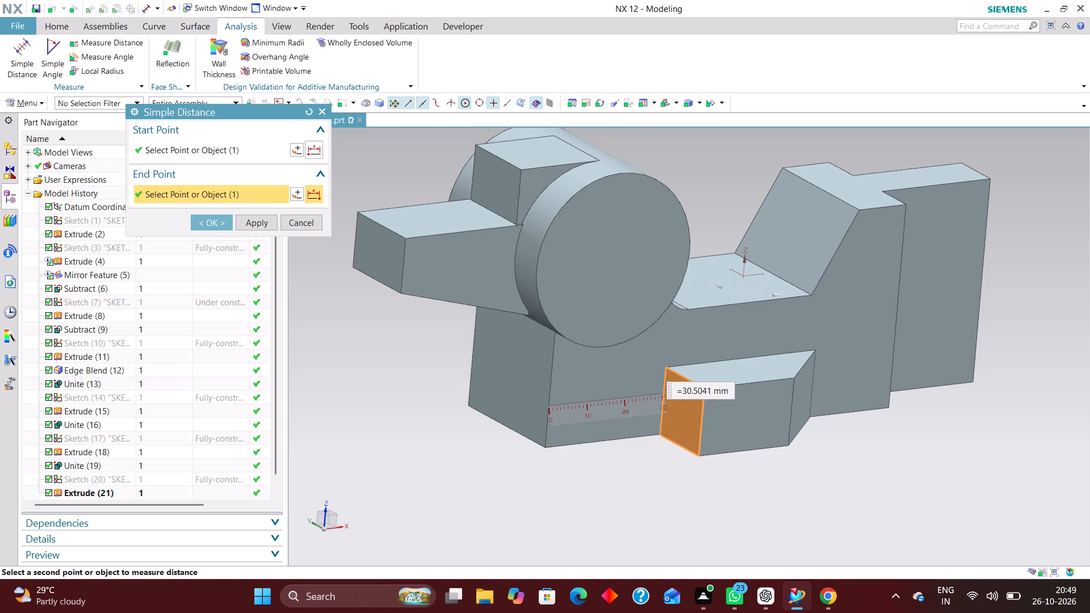
pyautogui.click(203, 226)
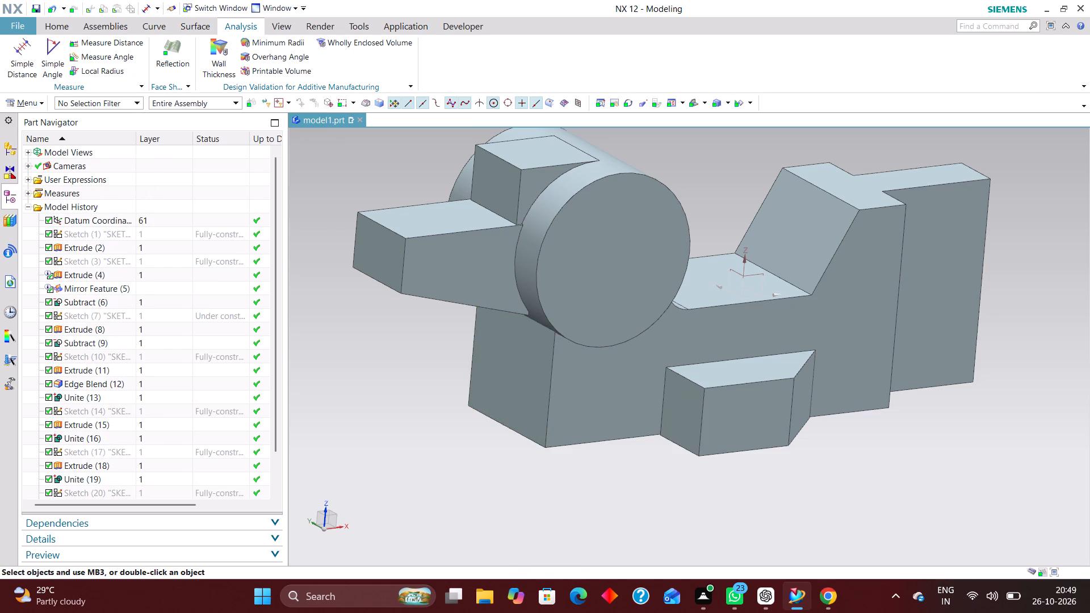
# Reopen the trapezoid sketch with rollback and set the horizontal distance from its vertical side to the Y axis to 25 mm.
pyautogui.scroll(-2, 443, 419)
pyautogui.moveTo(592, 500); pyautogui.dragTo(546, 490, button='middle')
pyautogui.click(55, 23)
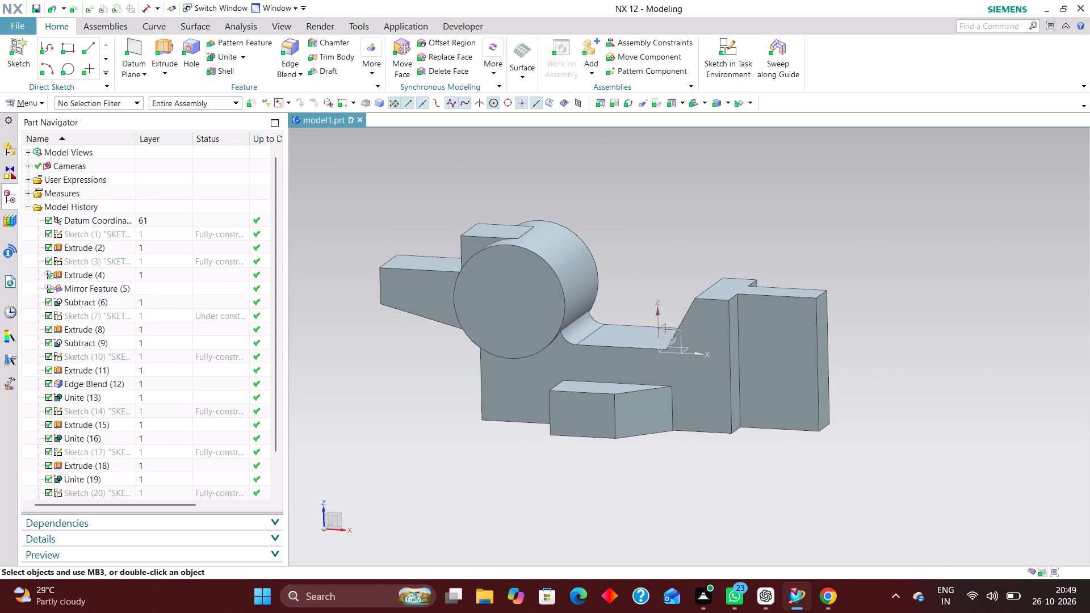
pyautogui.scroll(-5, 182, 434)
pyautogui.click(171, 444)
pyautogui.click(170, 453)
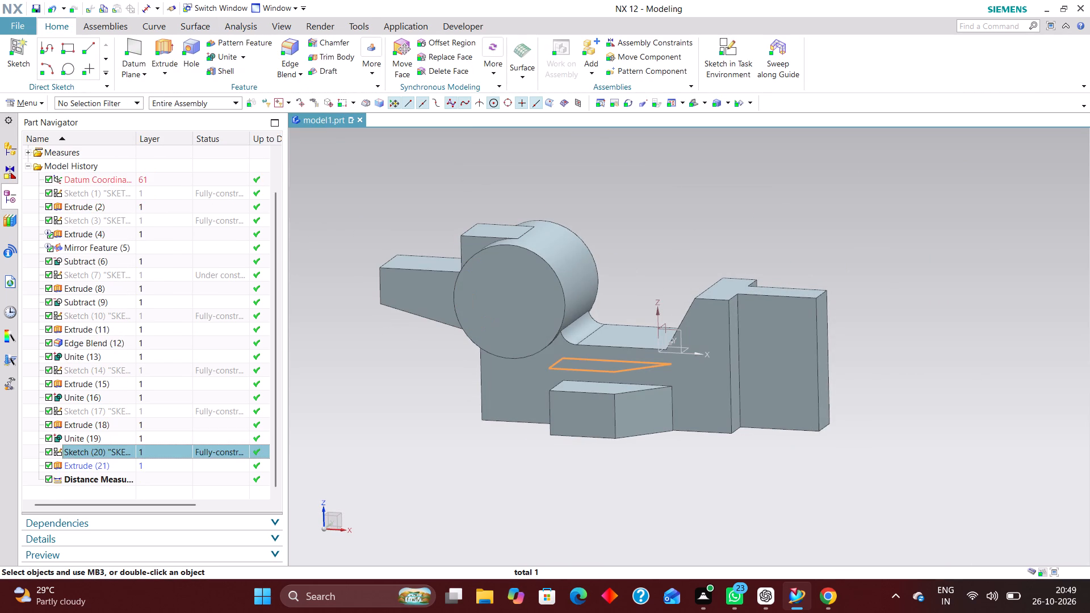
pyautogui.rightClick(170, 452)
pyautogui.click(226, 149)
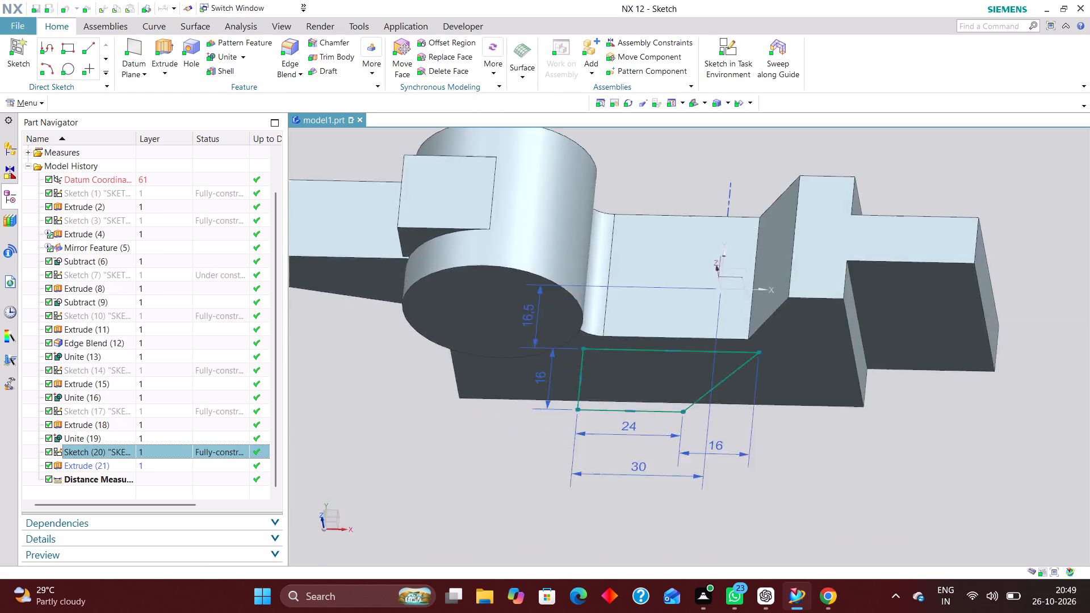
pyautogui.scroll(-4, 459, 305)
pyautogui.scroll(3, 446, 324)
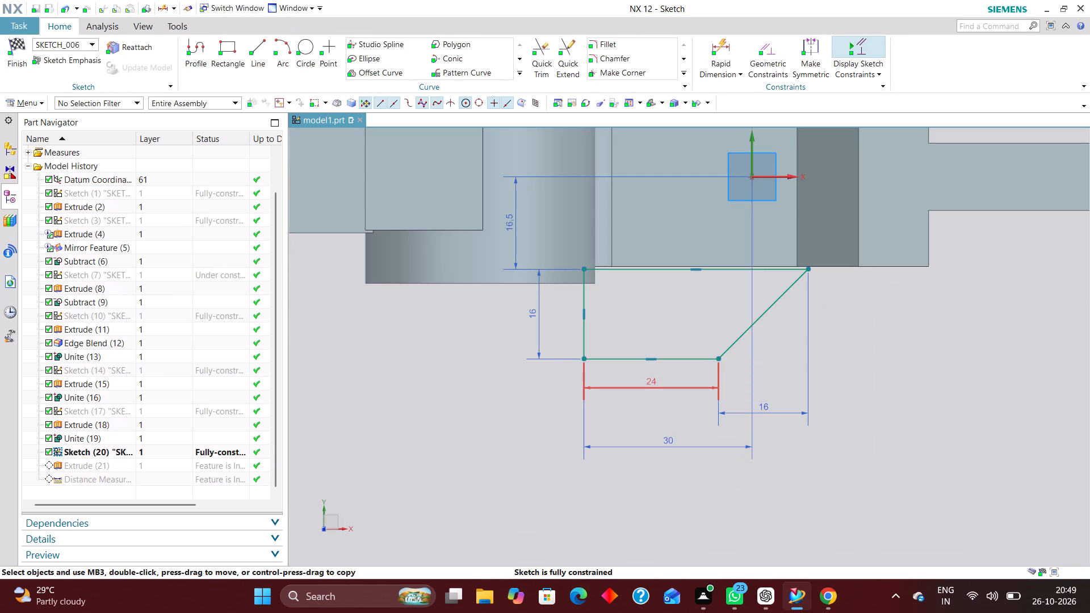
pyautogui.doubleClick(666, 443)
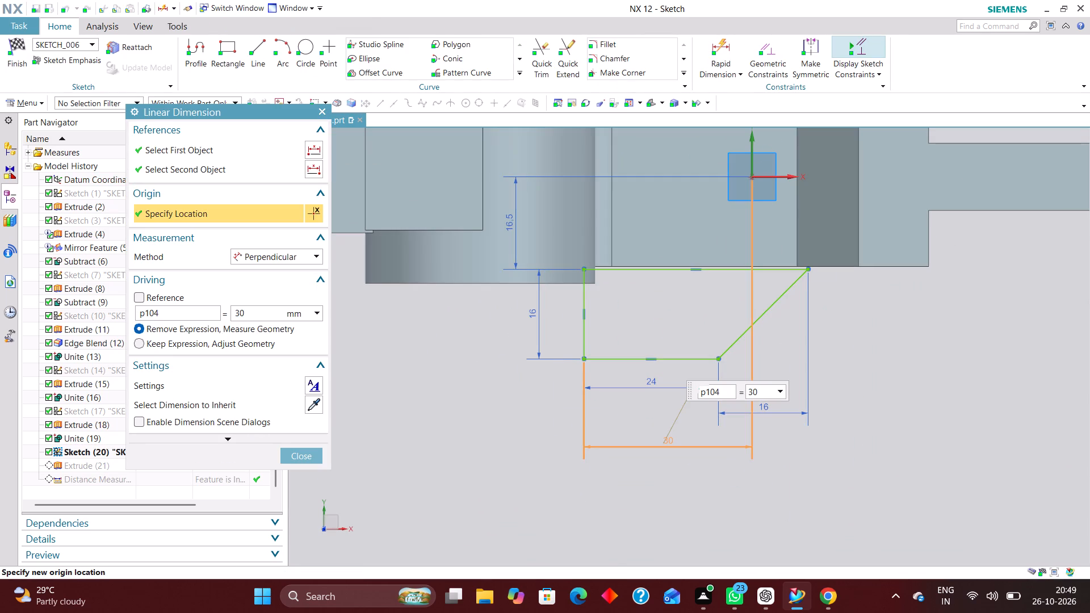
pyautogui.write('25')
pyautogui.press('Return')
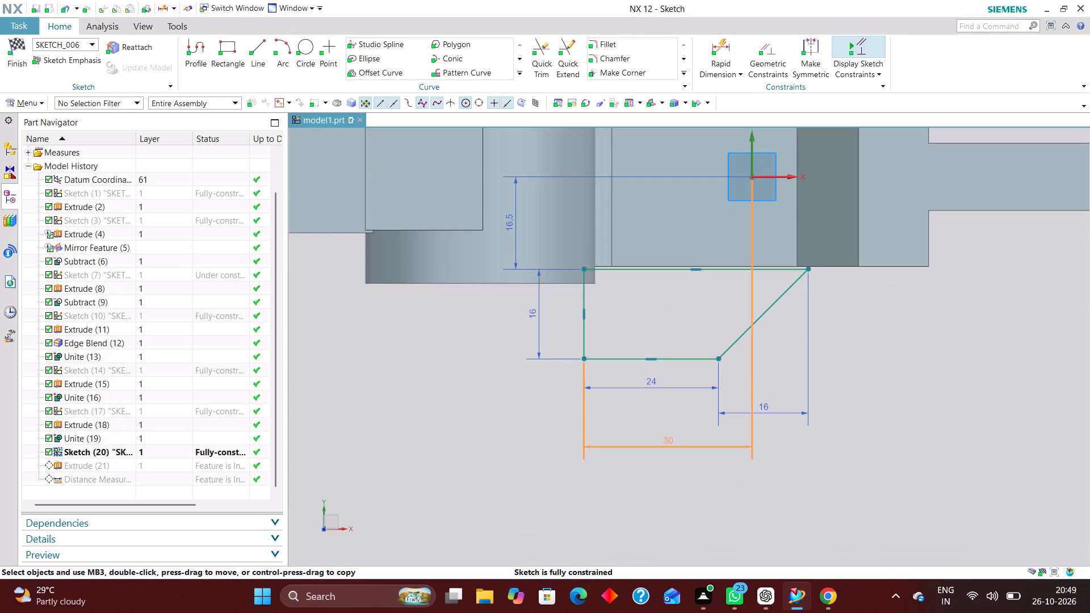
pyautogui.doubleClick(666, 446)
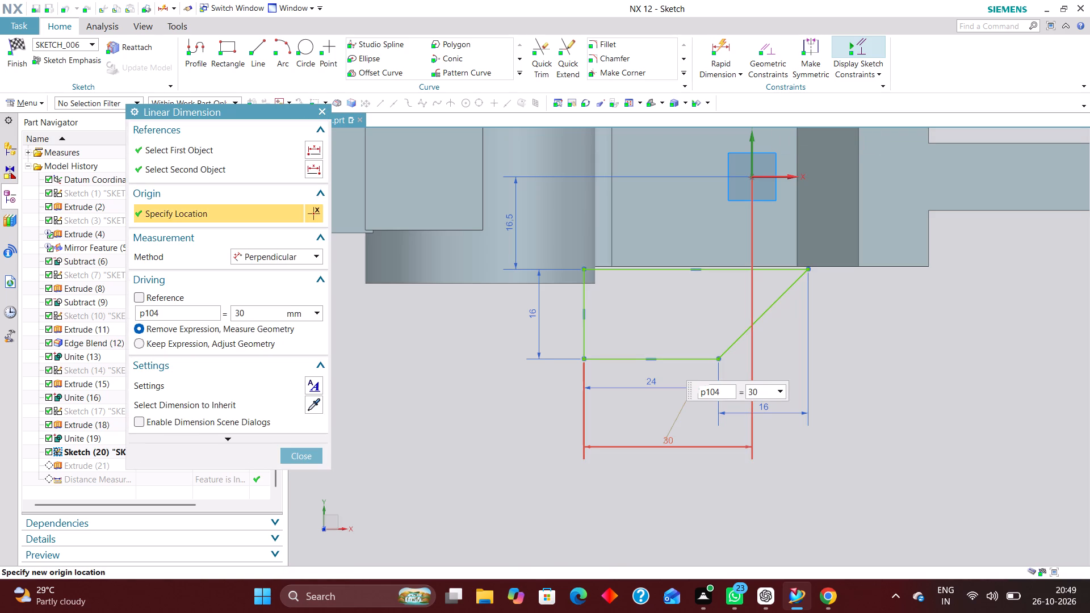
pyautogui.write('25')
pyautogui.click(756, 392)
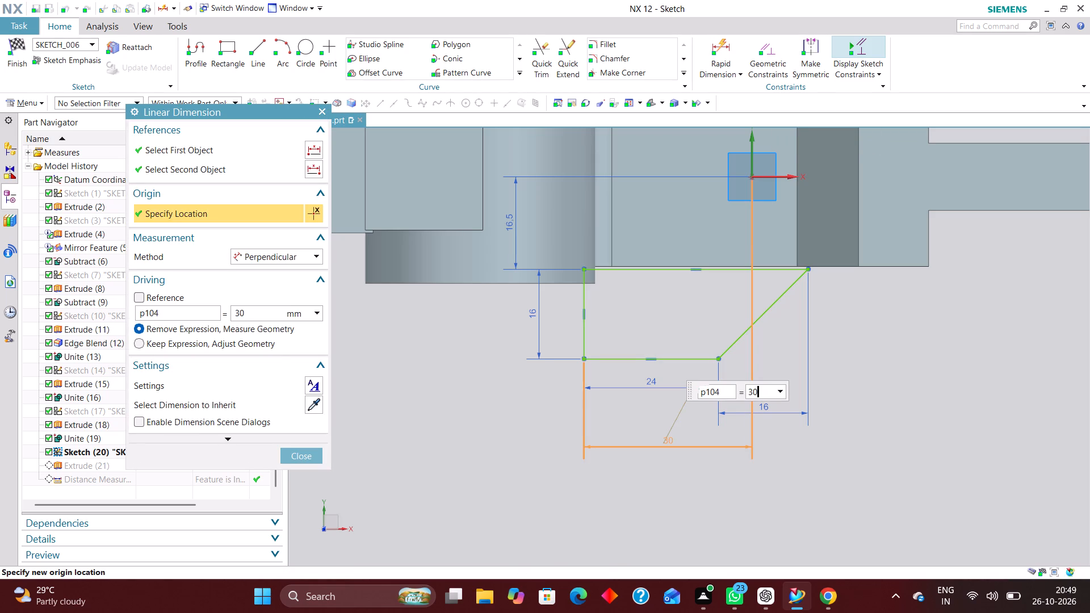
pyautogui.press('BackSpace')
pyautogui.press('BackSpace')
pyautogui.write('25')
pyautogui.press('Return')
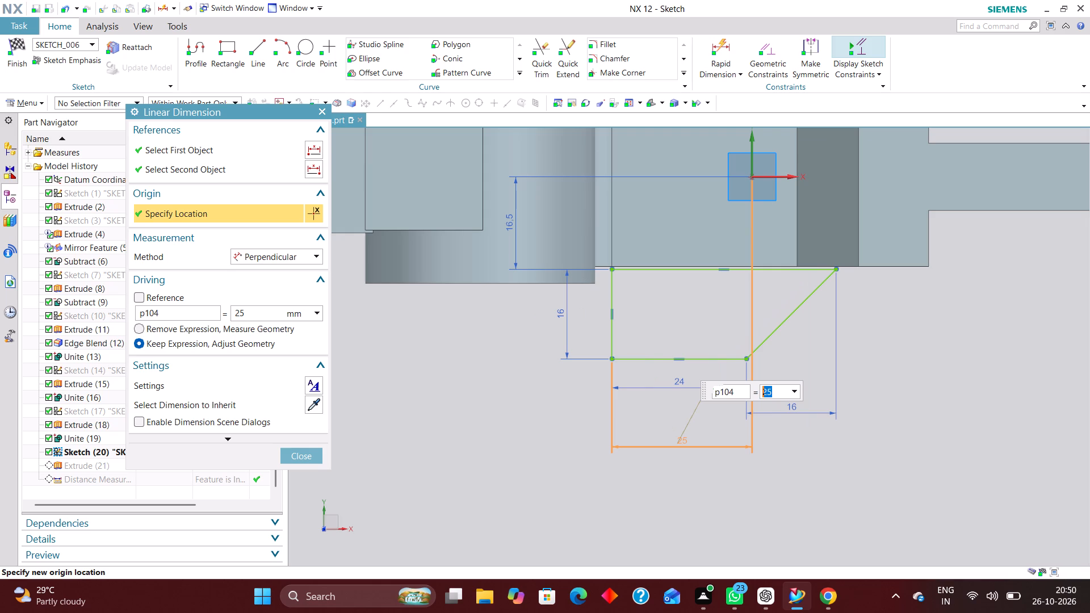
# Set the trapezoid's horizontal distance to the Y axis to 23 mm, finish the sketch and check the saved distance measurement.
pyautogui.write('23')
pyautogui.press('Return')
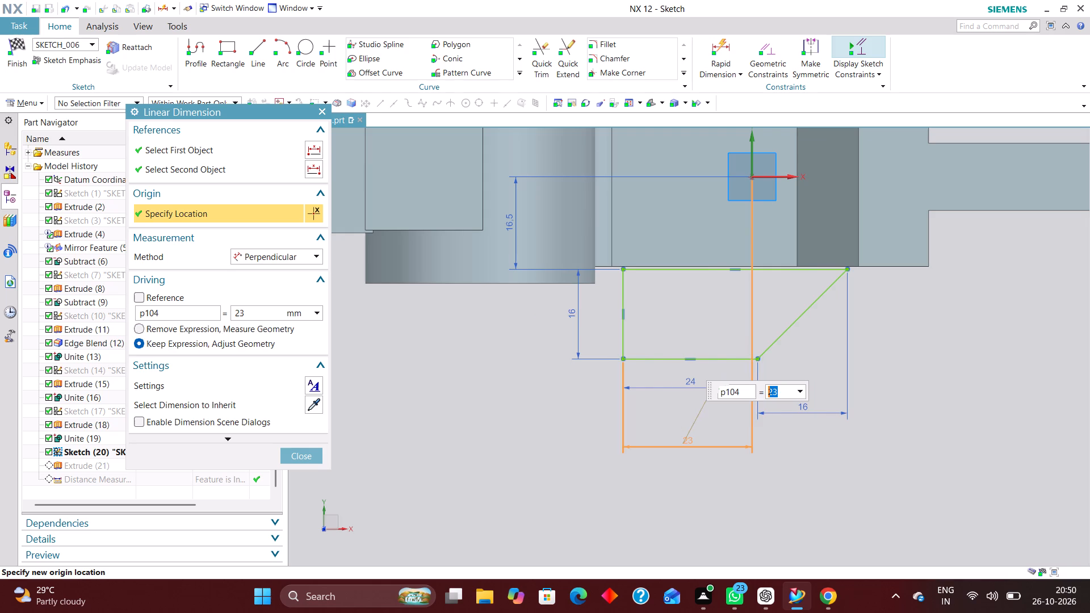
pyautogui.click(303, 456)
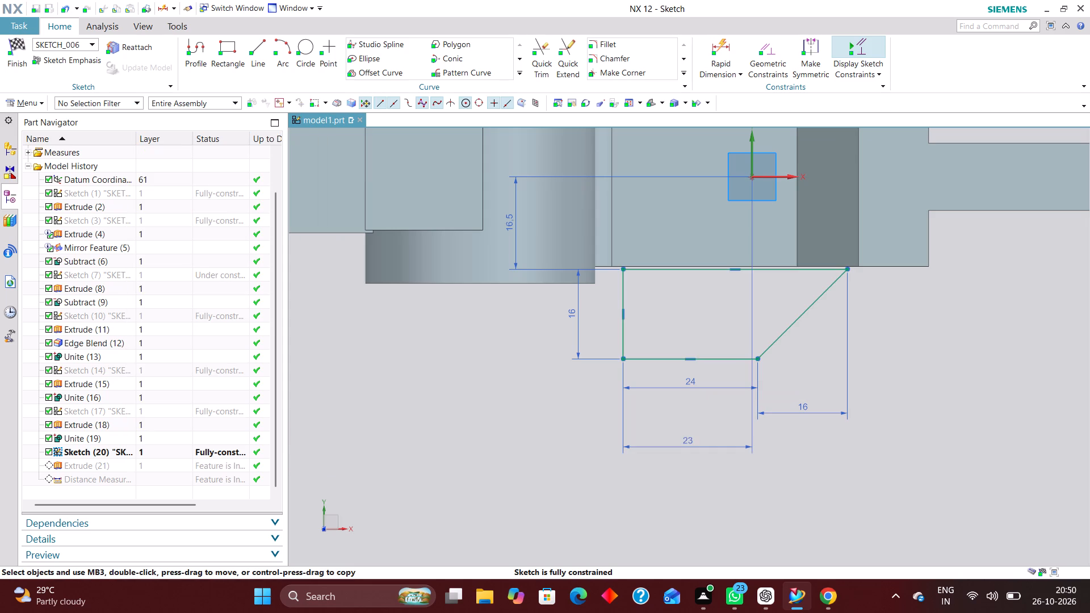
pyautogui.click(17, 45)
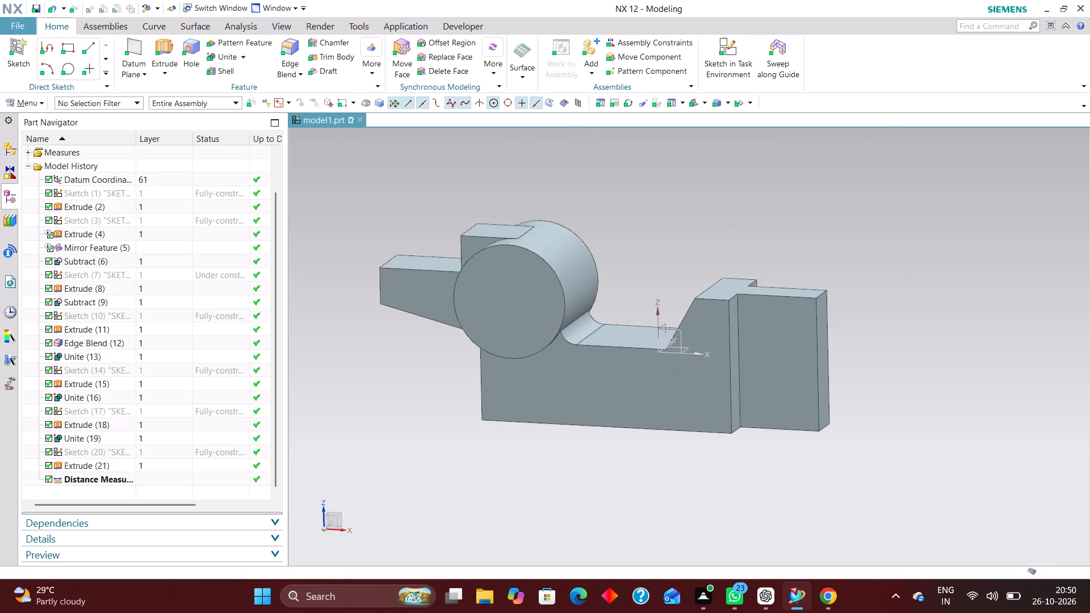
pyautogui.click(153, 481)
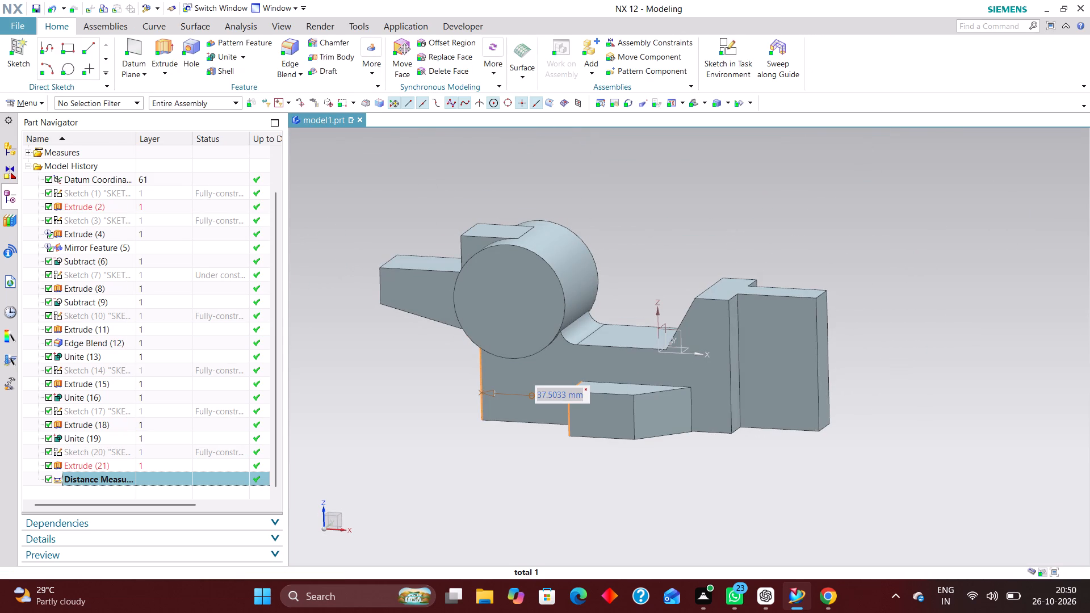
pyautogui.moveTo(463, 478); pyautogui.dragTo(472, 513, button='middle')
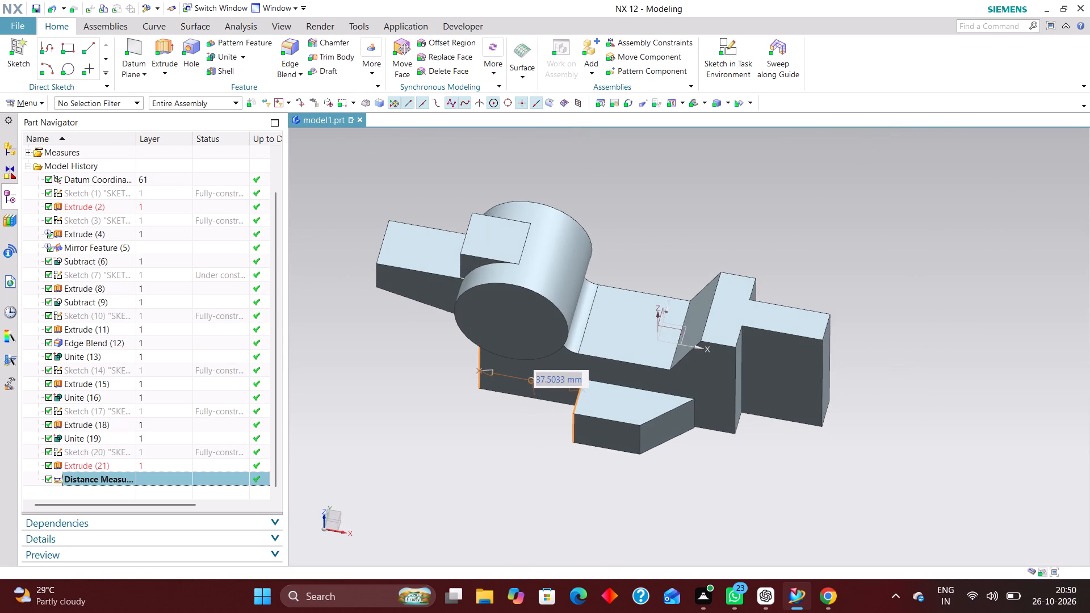
# Reopen the trapezoid sketch with rollback, set its vertical side's distance to the Y axis to 22.5 mm and finish the sketch.
pyautogui.click(150, 451)
pyautogui.rightClick(151, 450)
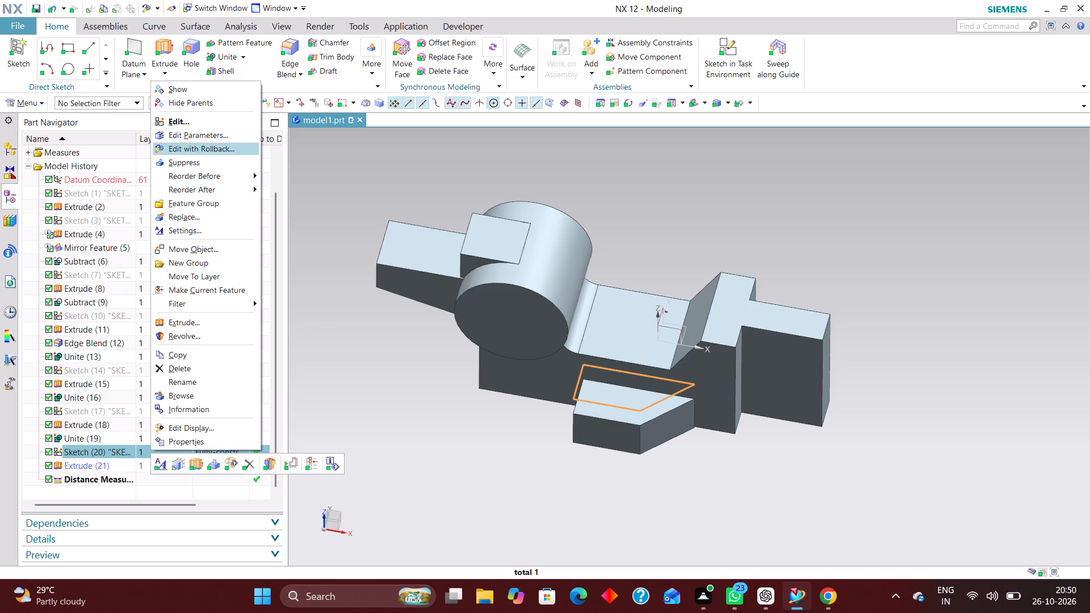
pyautogui.click(228, 150)
pyautogui.scroll(-2, 396, 402)
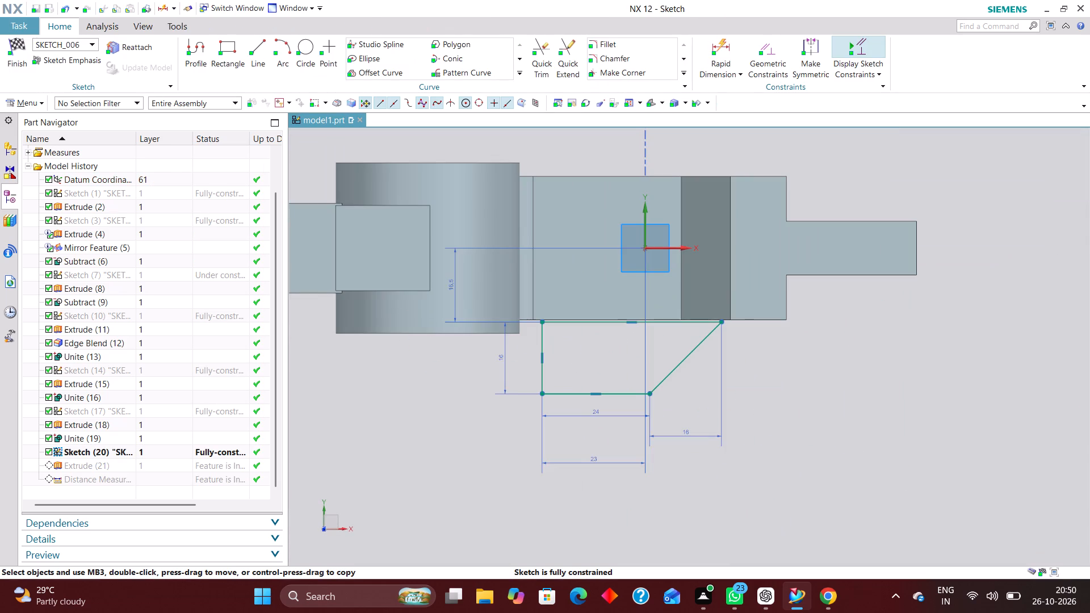
pyautogui.doubleClick(597, 467)
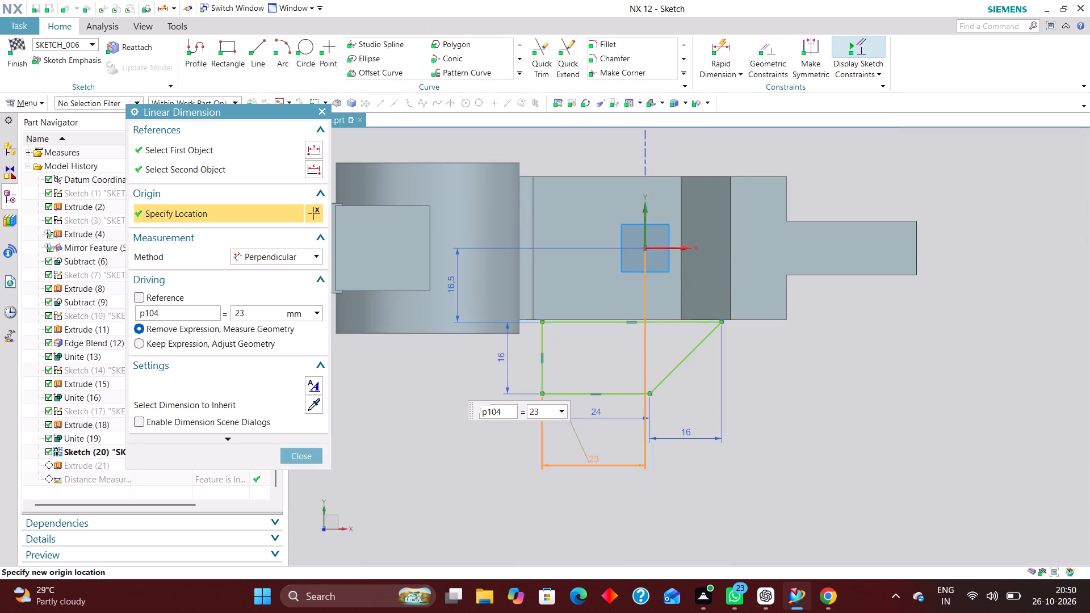
pyautogui.write('22')
pyautogui.click(548, 415)
pyautogui.moveTo(548, 415); pyautogui.dragTo(526, 413)
pyautogui.write('22.')
pyautogui.press('5')
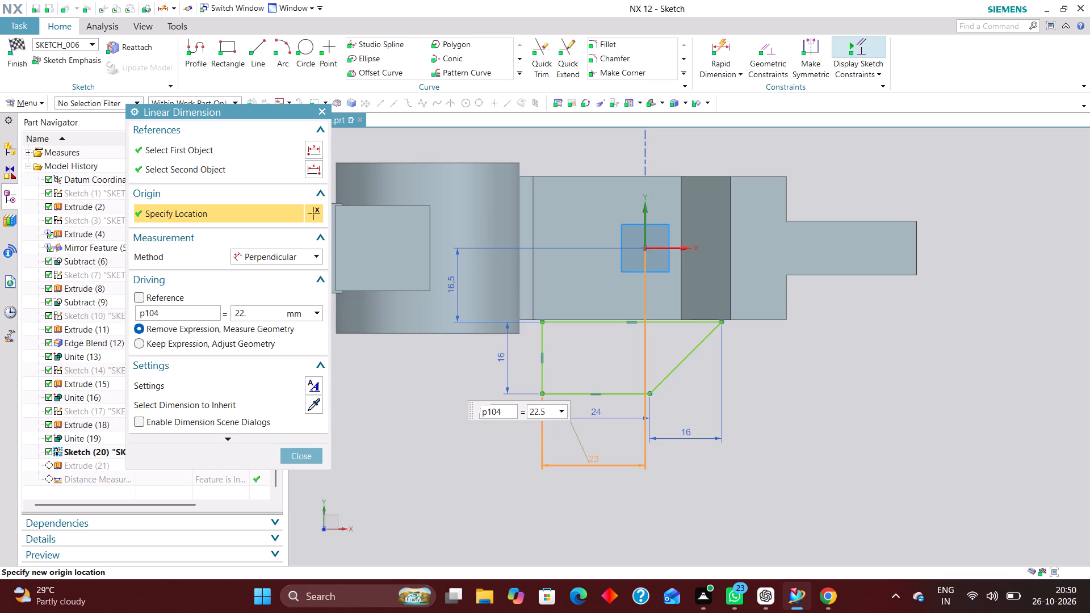
pyautogui.press('Return')
pyautogui.click(313, 457)
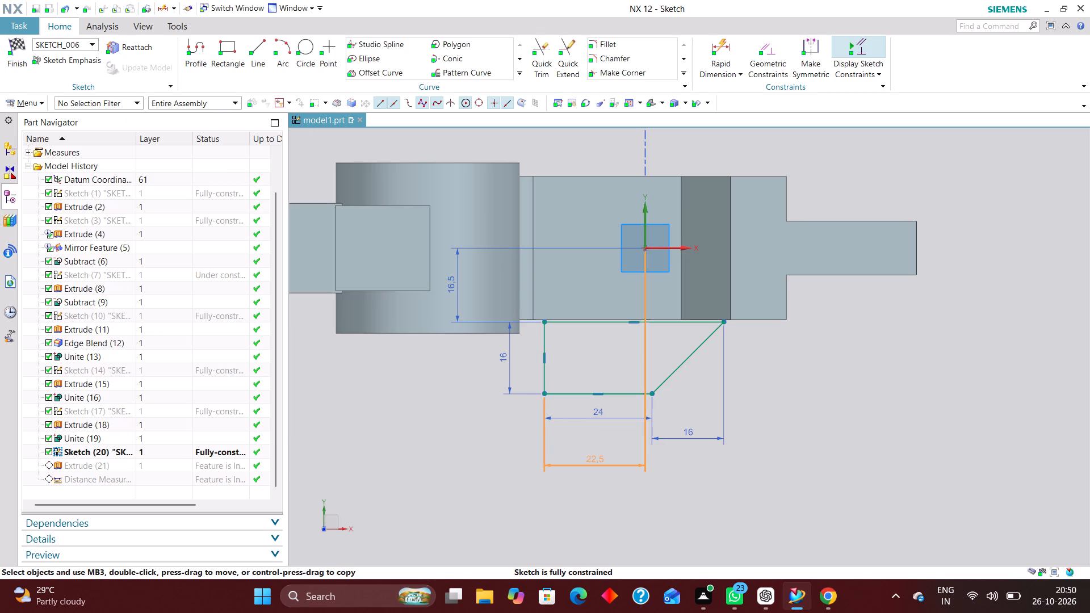
pyautogui.click(17, 46)
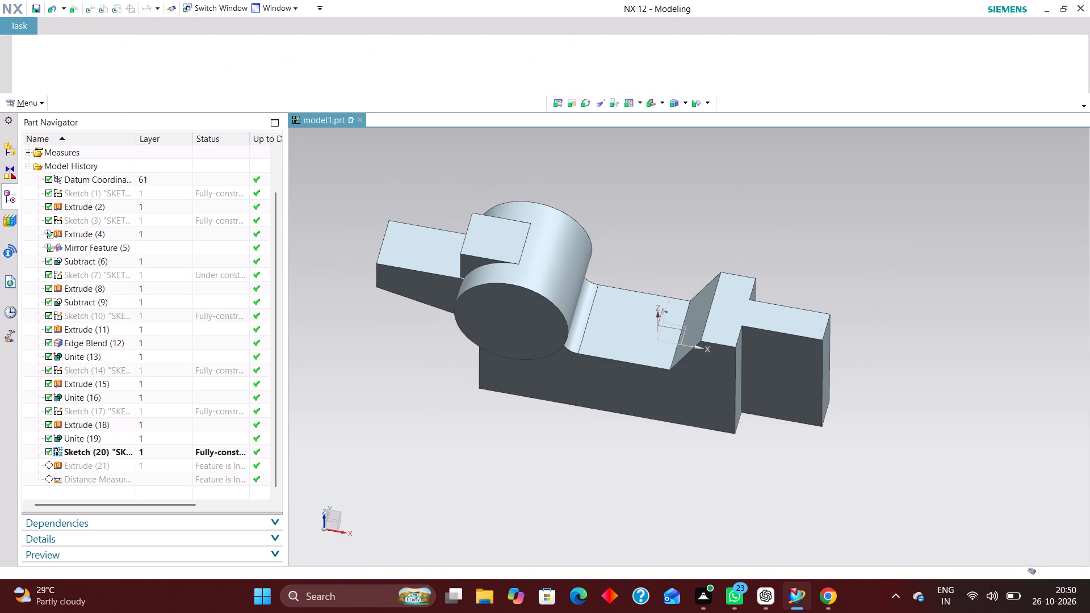
# Check the saved distance measurement between the base's end face and the block, and switch to the isometric view.
pyautogui.click(150, 480)
pyautogui.moveTo(431, 465); pyautogui.dragTo(501, 458, button='middle')
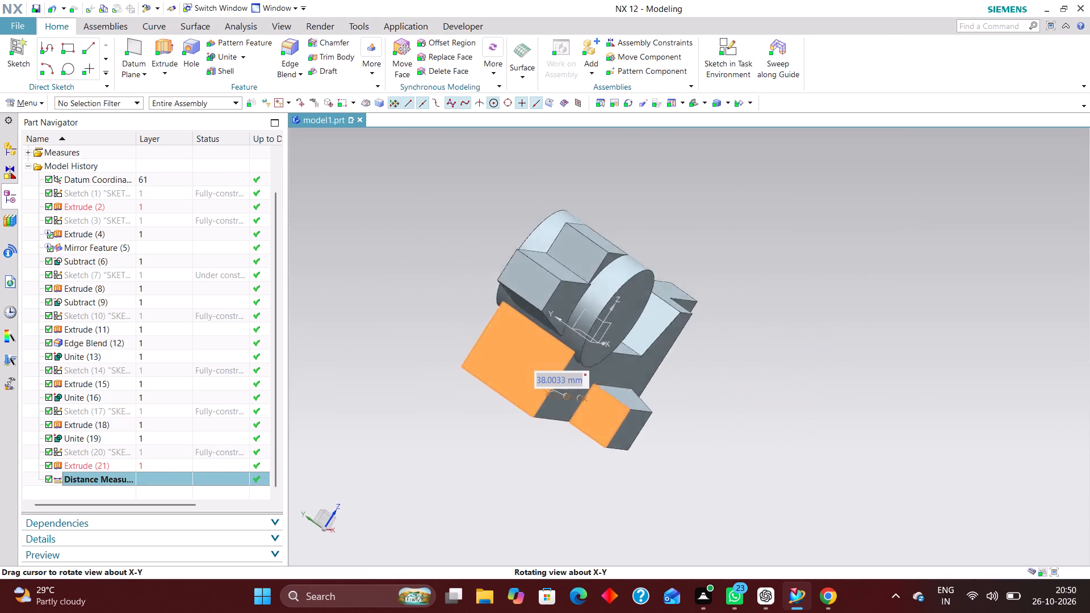
pyautogui.moveTo(501, 458); pyautogui.dragTo(442, 454, button='middle')
pyautogui.press('End')
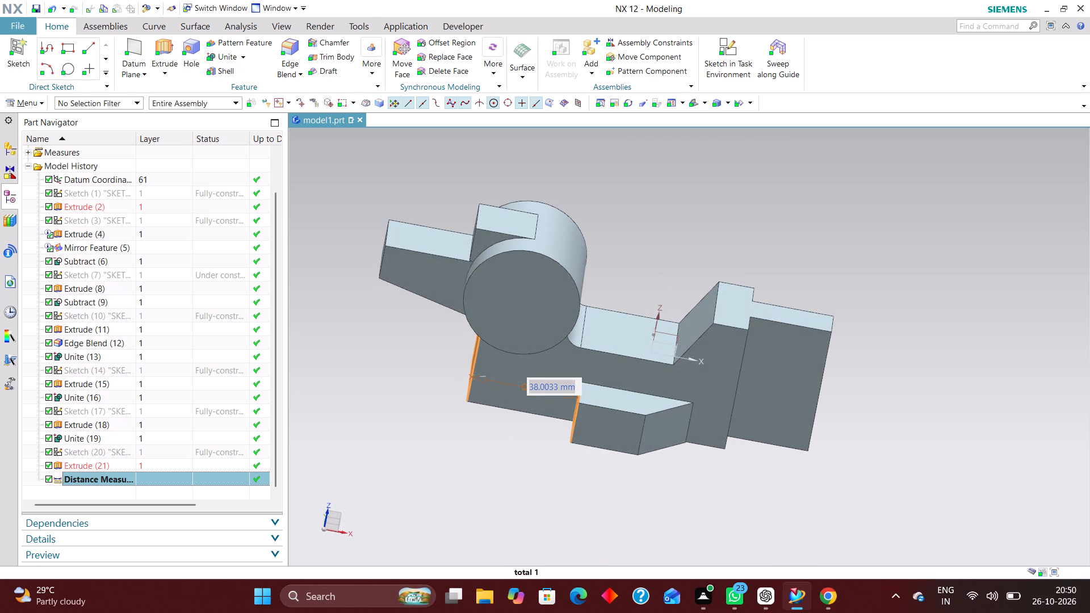
pyautogui.press('End')
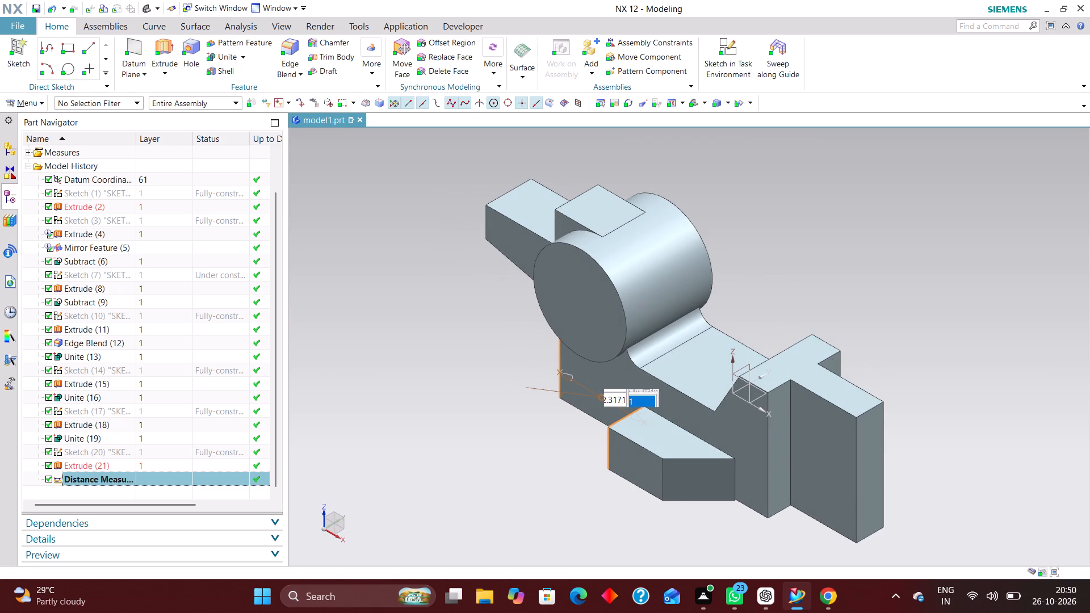
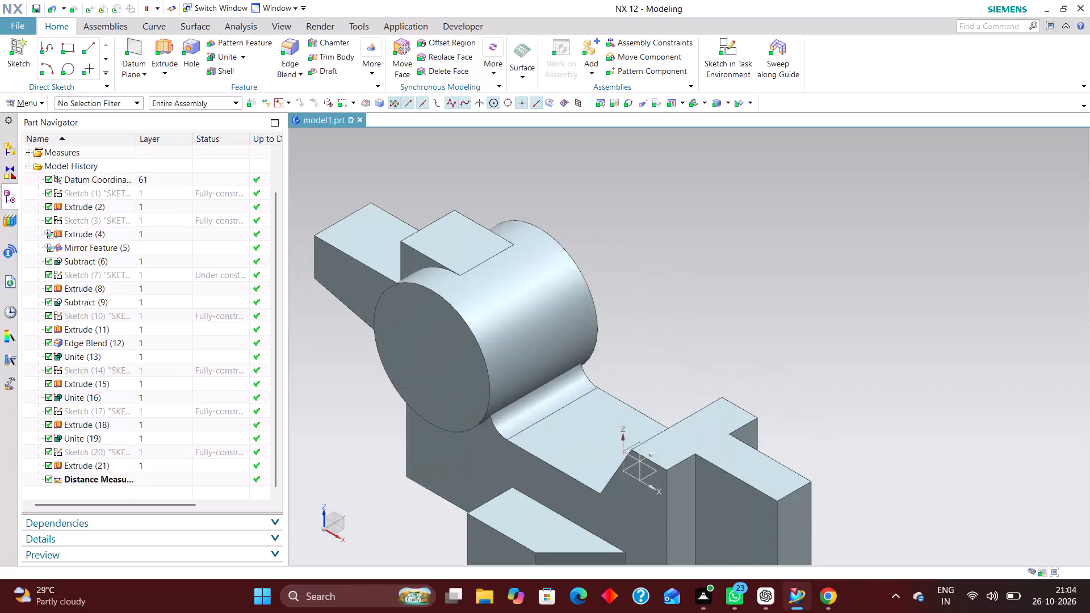
# Measure the simple distance between the cylindrical boss's front end face and the base's front face.
pyautogui.scroll(-3, 832, 321)
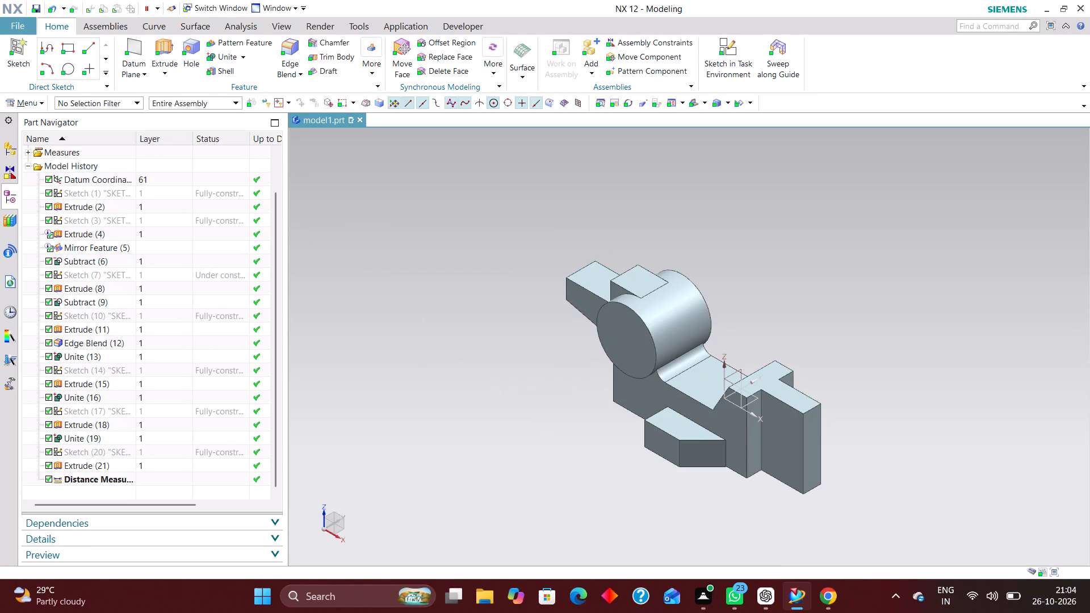
pyautogui.scroll(3, 584, 304)
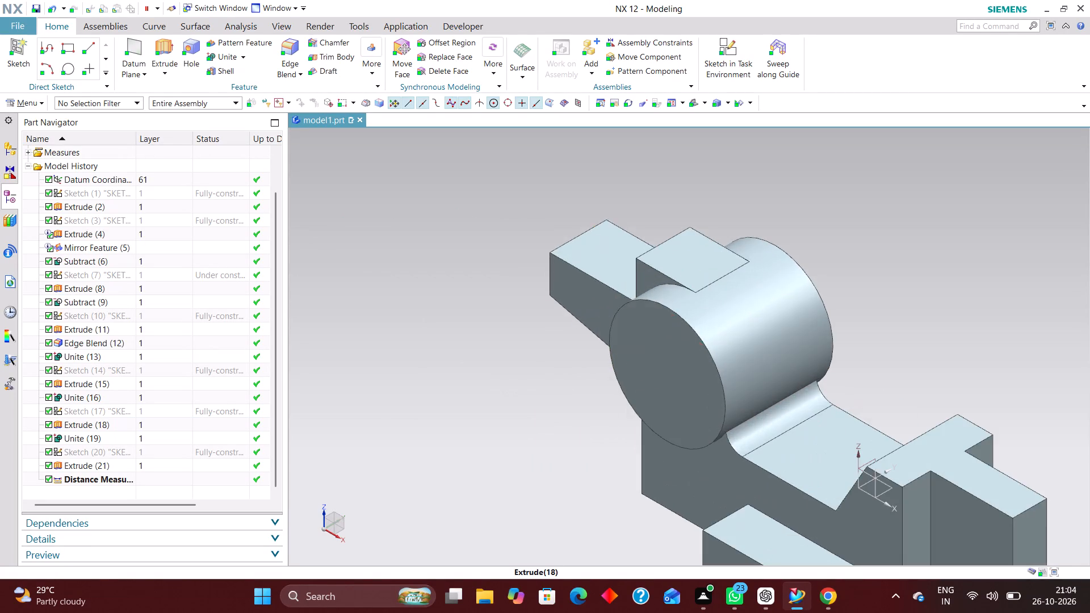
pyautogui.scroll(-2, 606, 326)
pyautogui.press('End')
pyautogui.press('End')
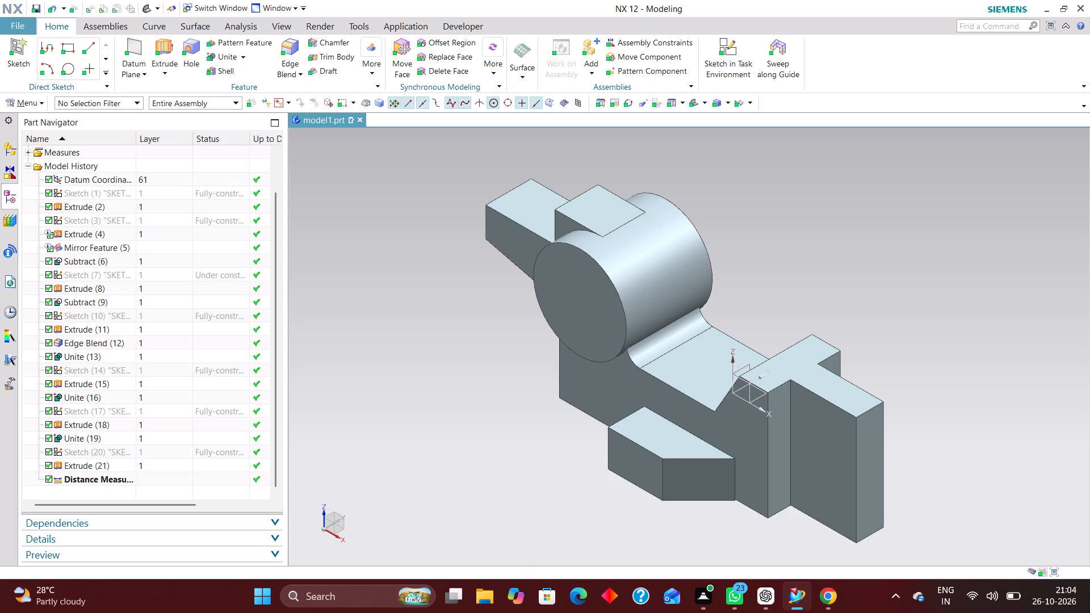
pyautogui.scroll(5, 635, 342)
pyautogui.moveTo(696, 362); pyautogui.dragTo(672, 347, button='middle')
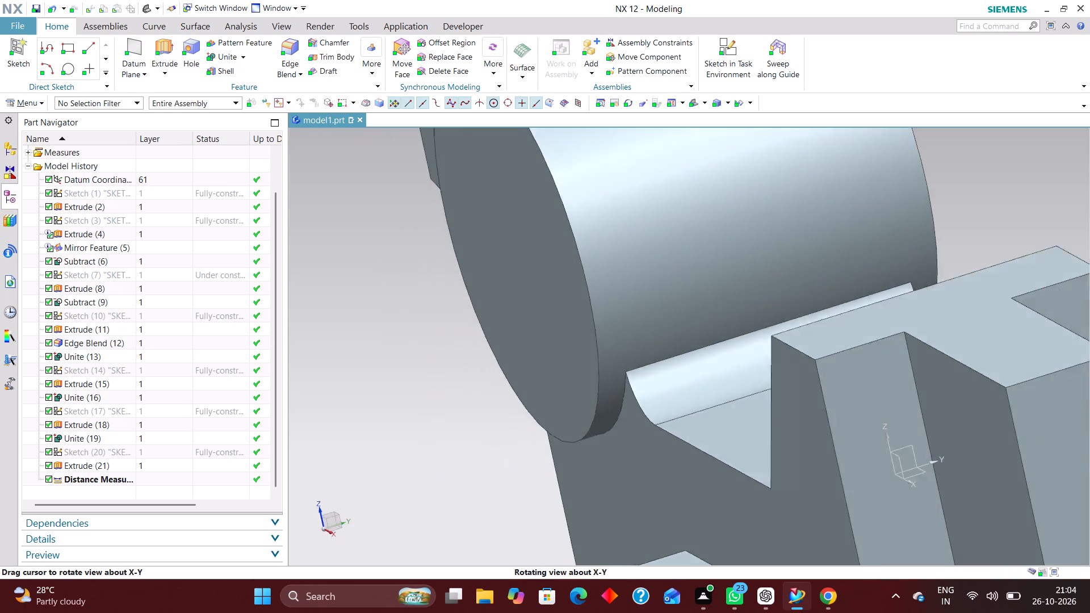
pyautogui.moveTo(672, 347); pyautogui.dragTo(672, 354, button='middle')
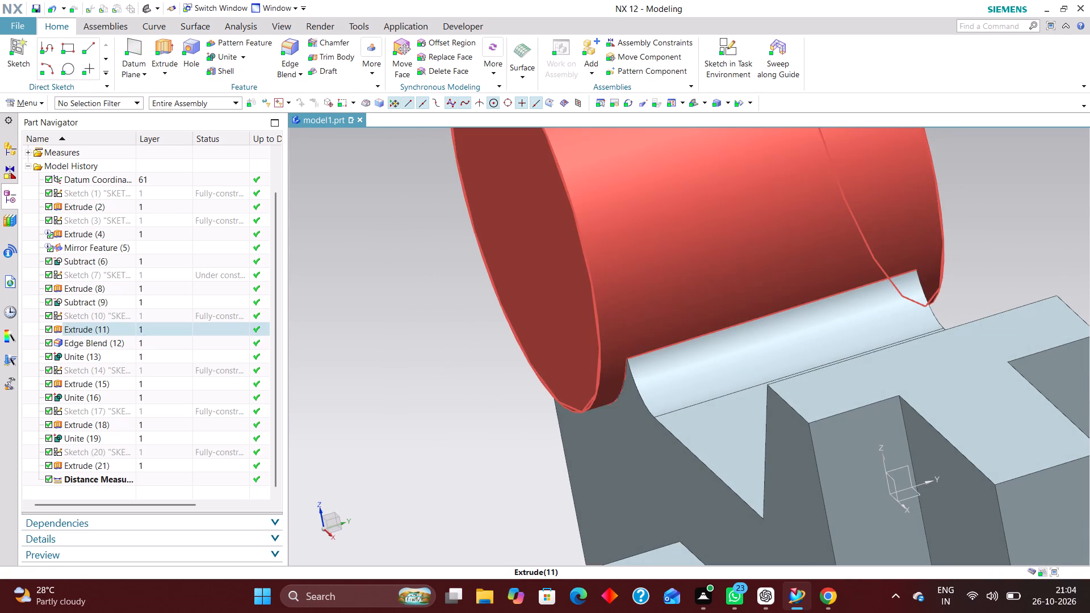
pyautogui.moveTo(247, 27); pyautogui.dragTo(250, 19)
pyautogui.click(15, 45)
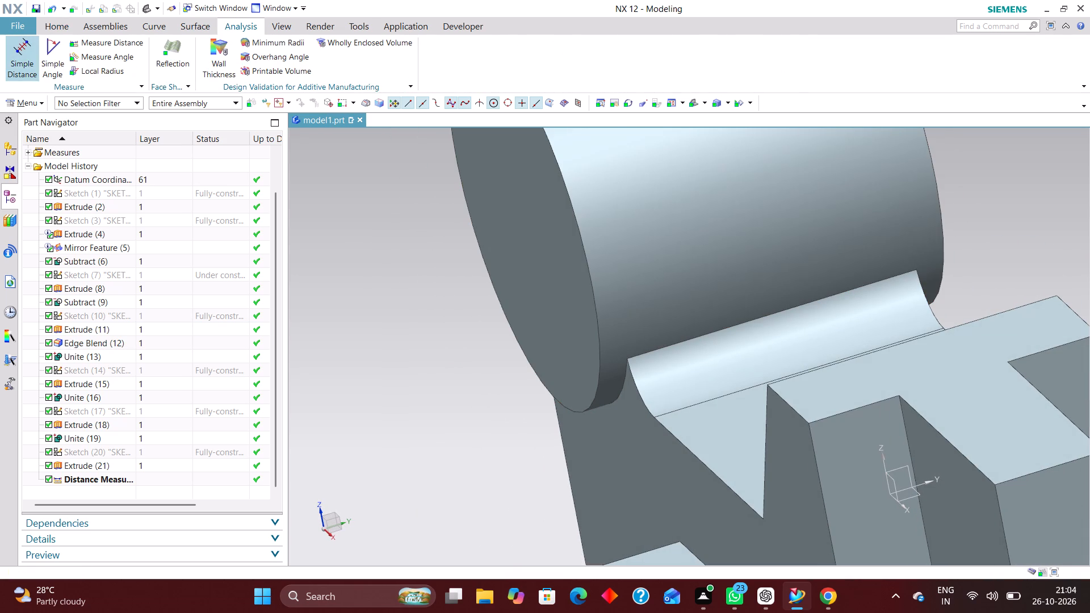
pyautogui.click(539, 226)
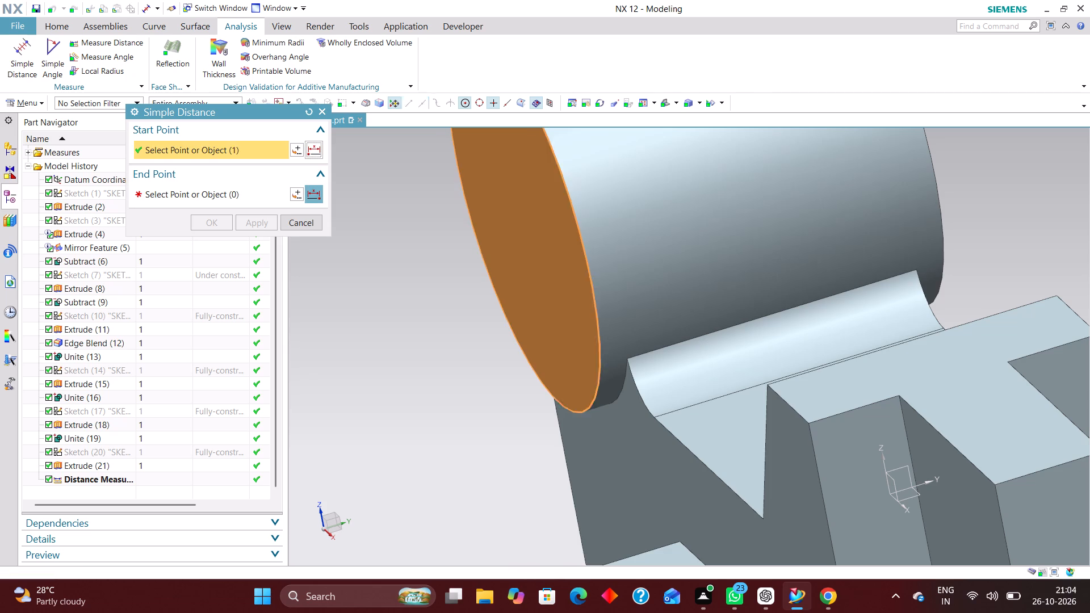
pyautogui.click(639, 438)
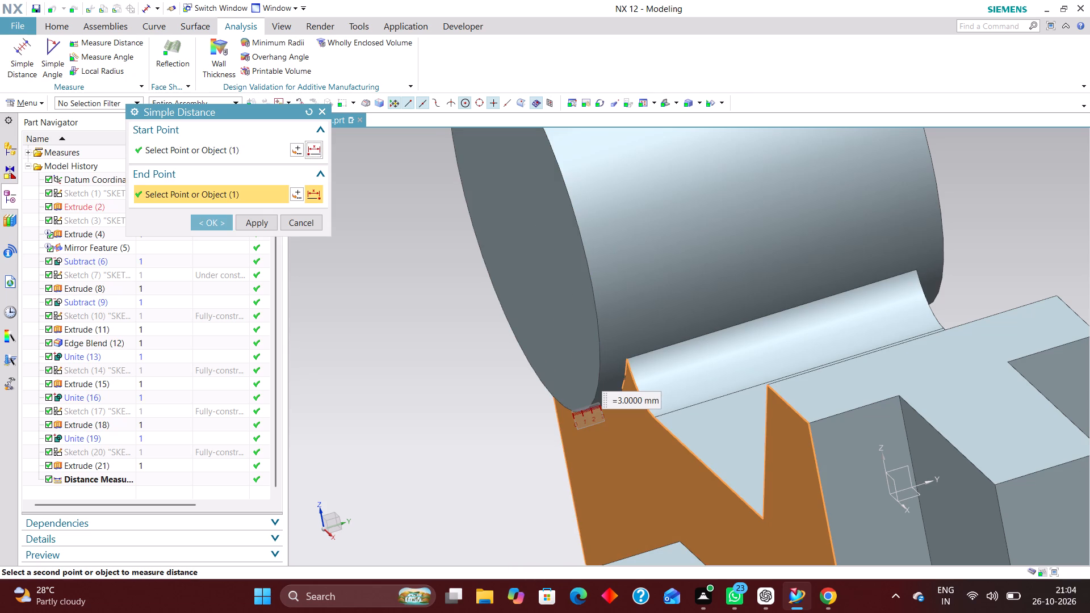
pyautogui.click(294, 221)
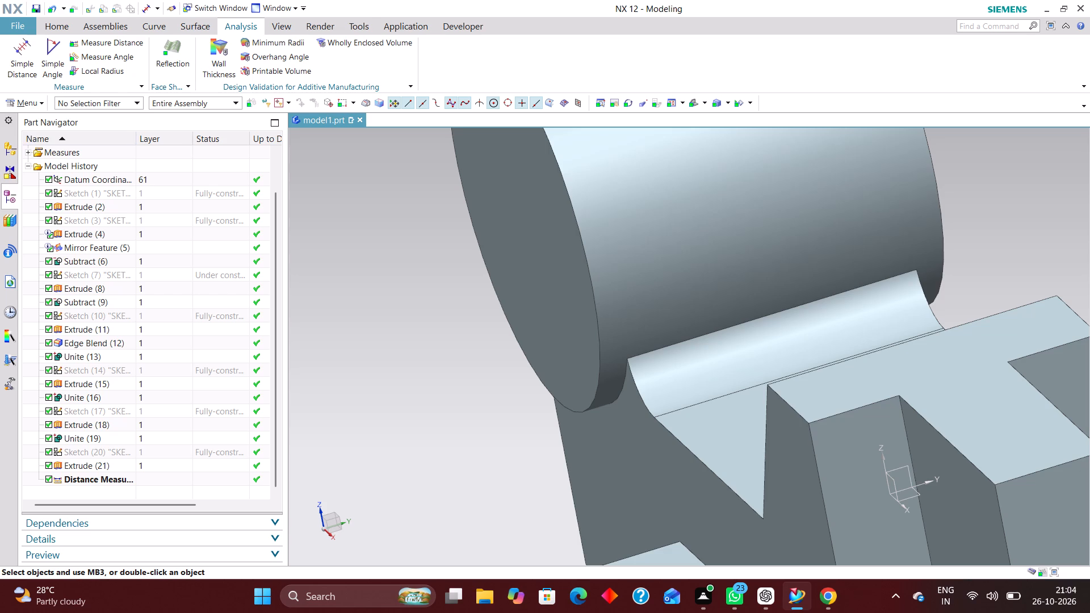
pyautogui.click(57, 24)
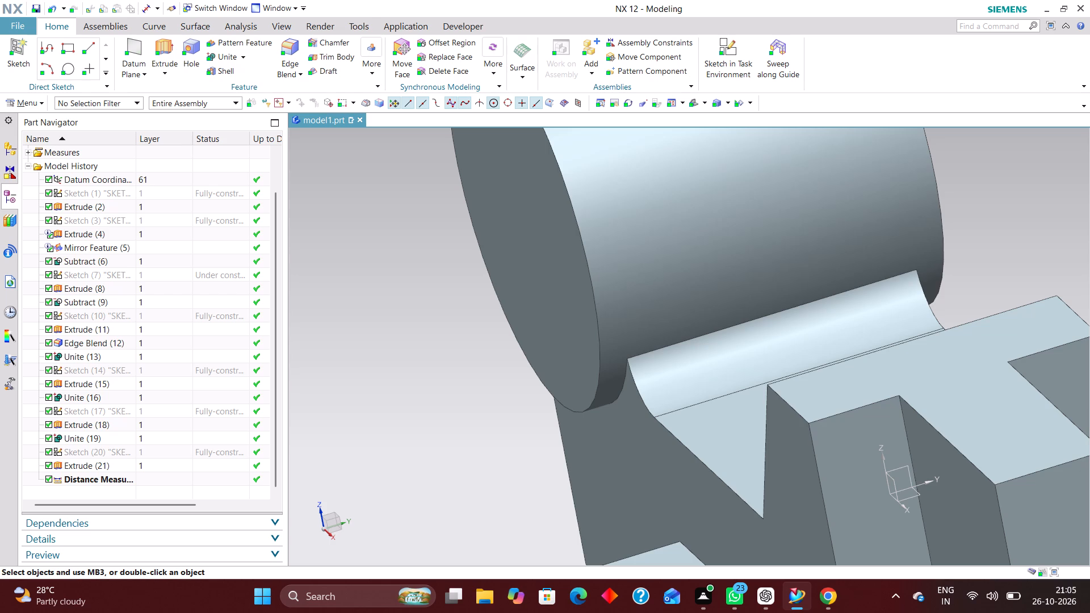
# Inspect the cylindrical boss, its edge blend and the trapezoidal block from several angles, ending in the isometric view.
pyautogui.scroll(-11, 406, 380)
pyautogui.scroll(-3, 445, 409)
pyautogui.scroll(3, 424, 402)
pyautogui.moveTo(438, 398); pyautogui.dragTo(456, 394, button='middle')
pyautogui.scroll(1, 458, 393)
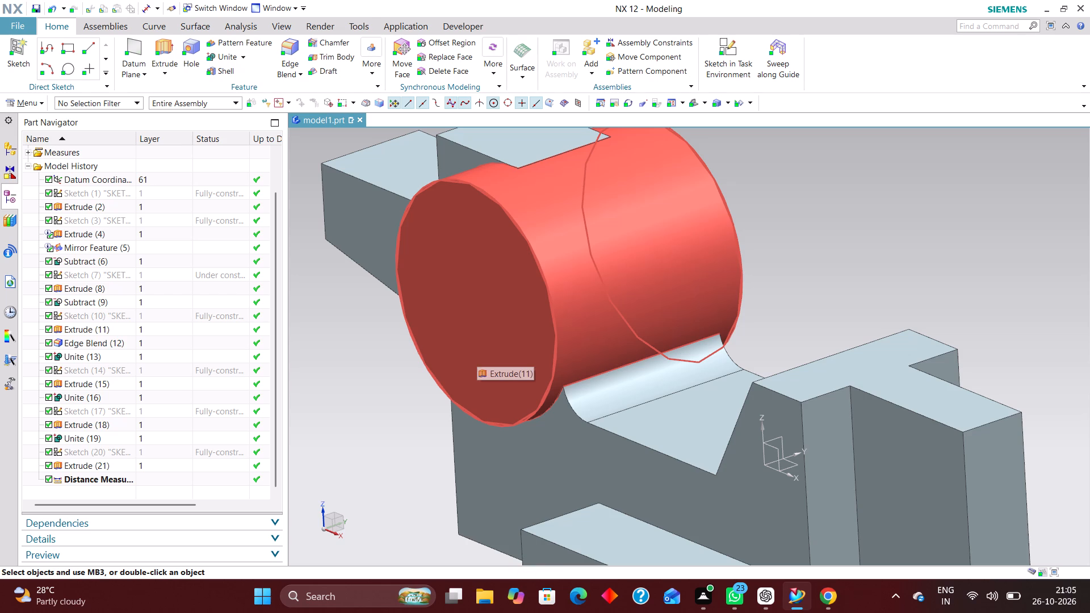
pyautogui.scroll(-3, 378, 380)
pyautogui.moveTo(372, 384); pyautogui.dragTo(384, 379, button='middle')
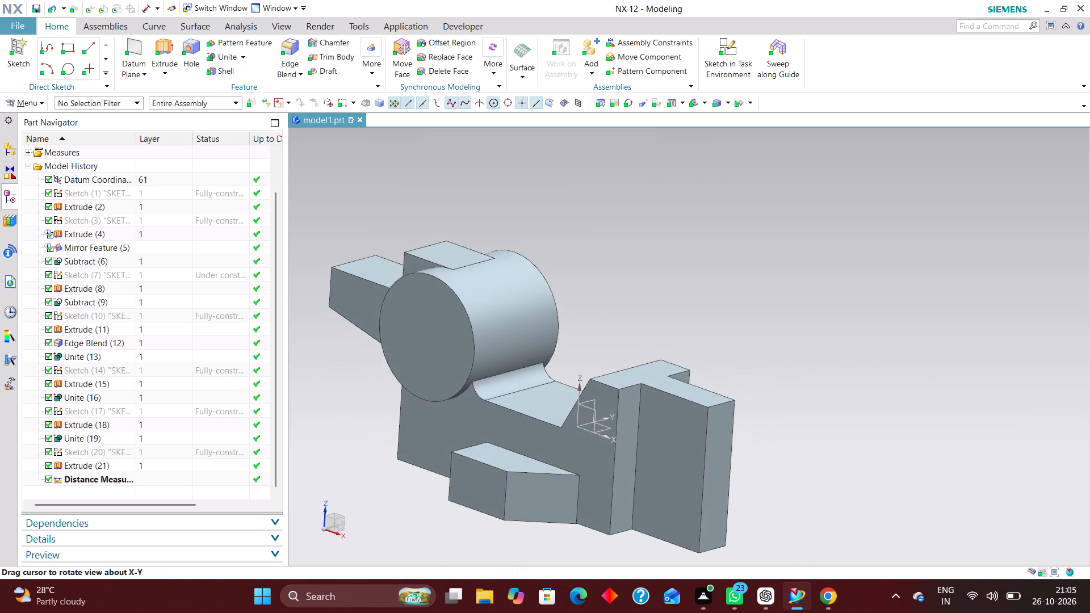
pyautogui.scroll(-2, 396, 375)
pyautogui.scroll(4, 389, 387)
pyautogui.moveTo(405, 396); pyautogui.dragTo(384, 396, button='middle')
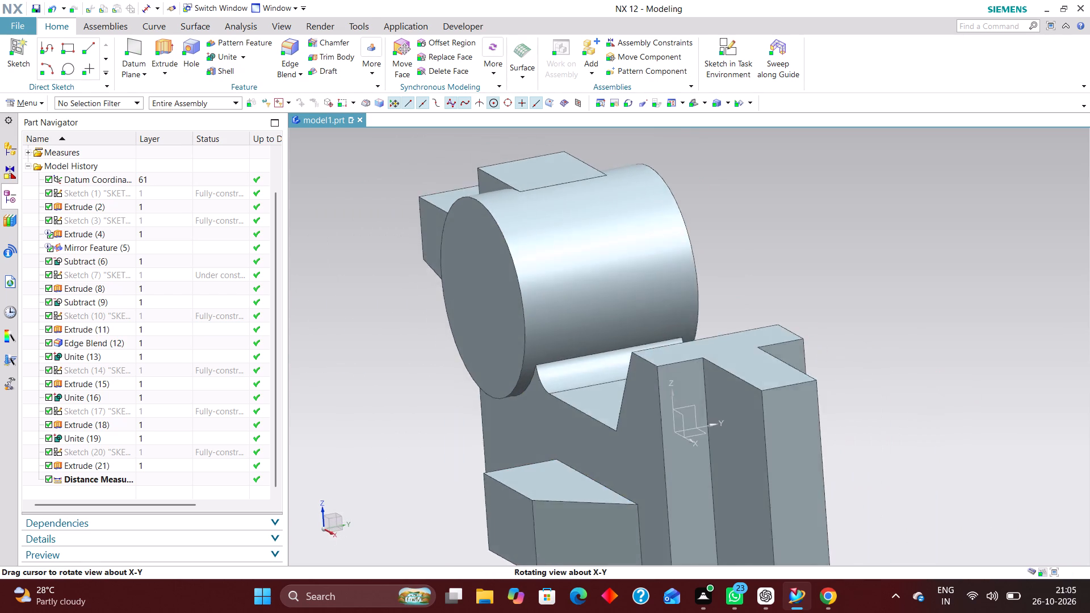
pyautogui.moveTo(384, 396); pyautogui.dragTo(398, 394, button='middle')
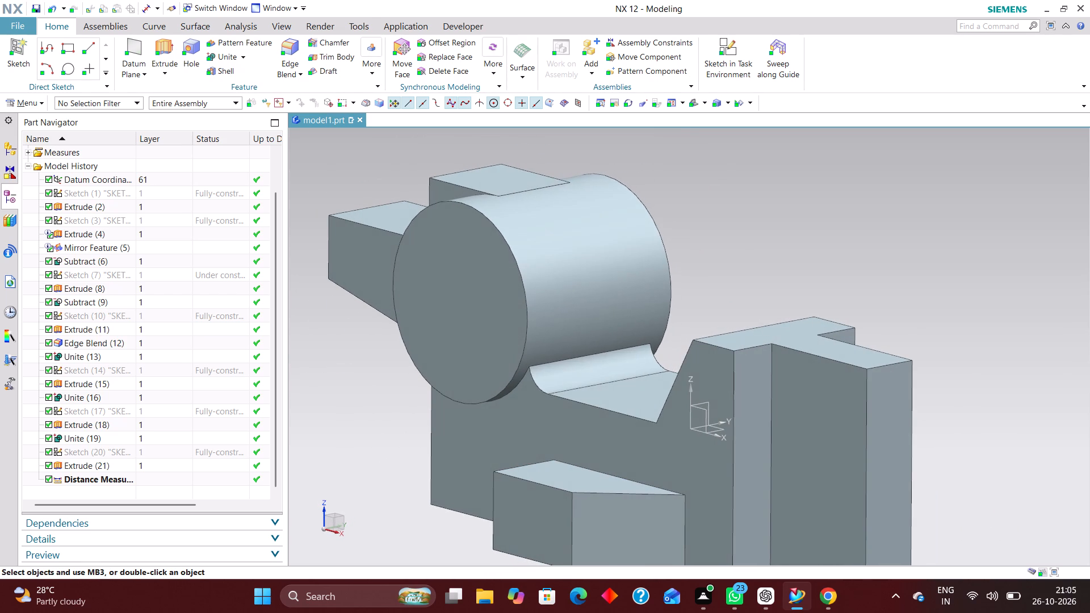
pyautogui.scroll(2, 347, 388)
pyautogui.scroll(-1, 430, 412)
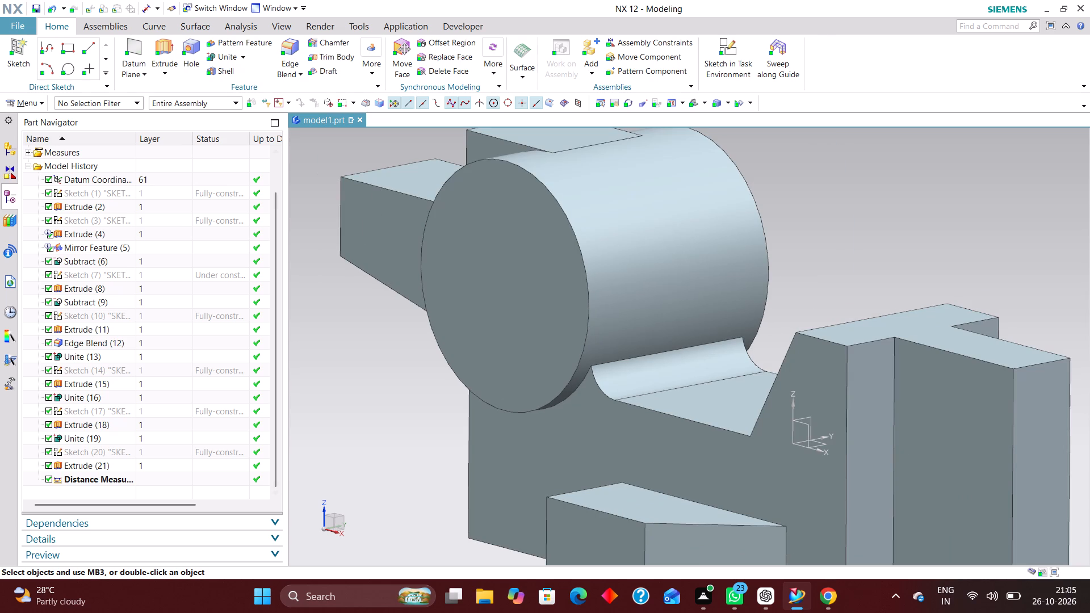
pyautogui.scroll(-5, 200, 392)
pyautogui.scroll(7, 199, 410)
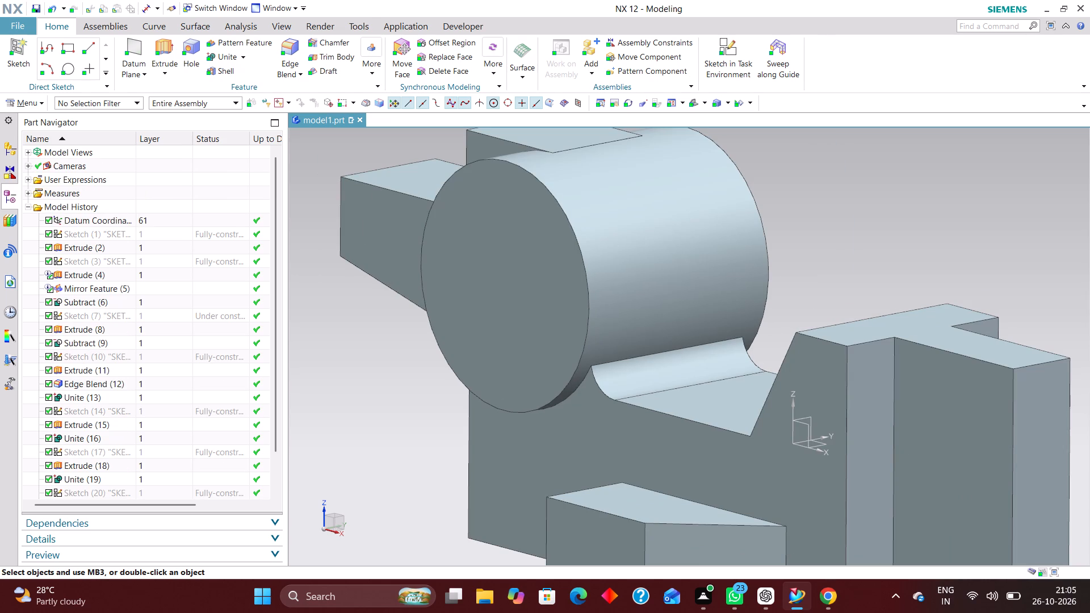
pyautogui.scroll(-2, 412, 399)
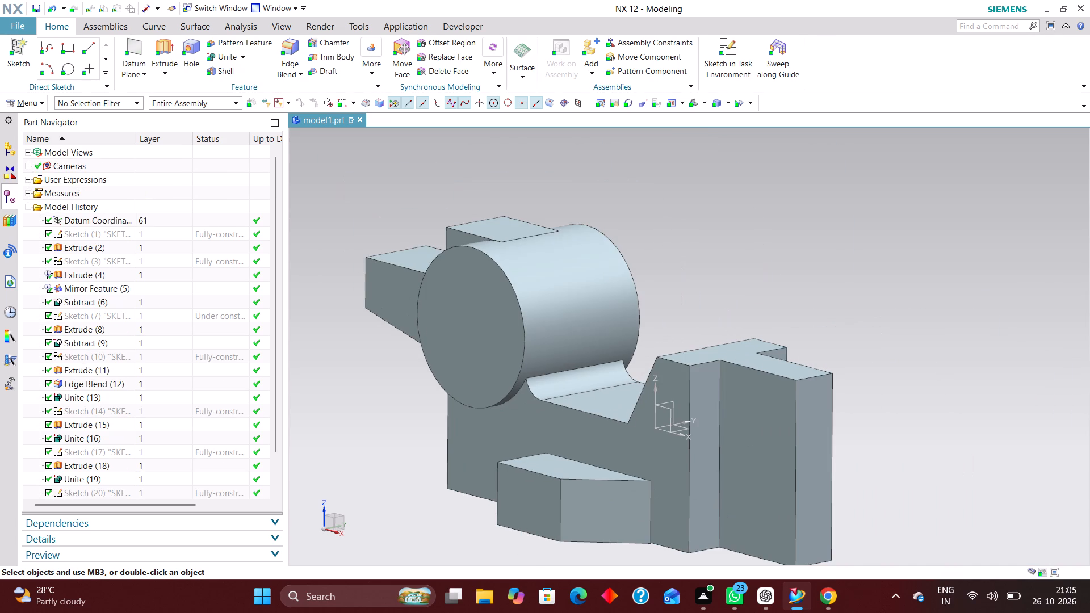
pyautogui.moveTo(387, 412); pyautogui.dragTo(404, 431, button='middle')
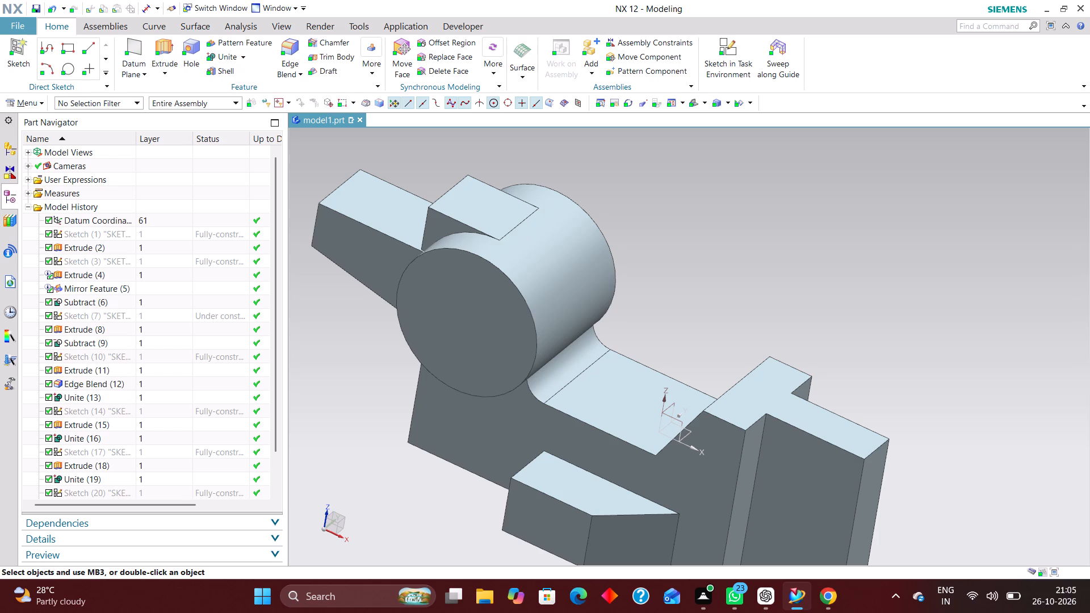
pyautogui.press('End')
pyautogui.press('1')
pyautogui.press('End')
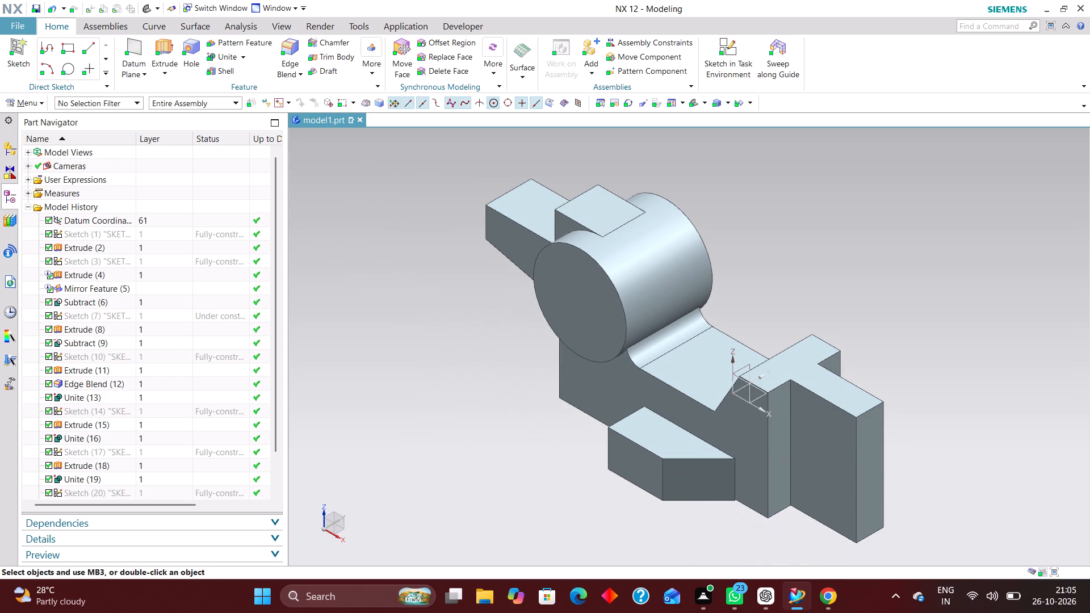
# Check the saved distance measurement between the base's end face and the trapezoidal block.
pyautogui.scroll(-4, 194, 472)
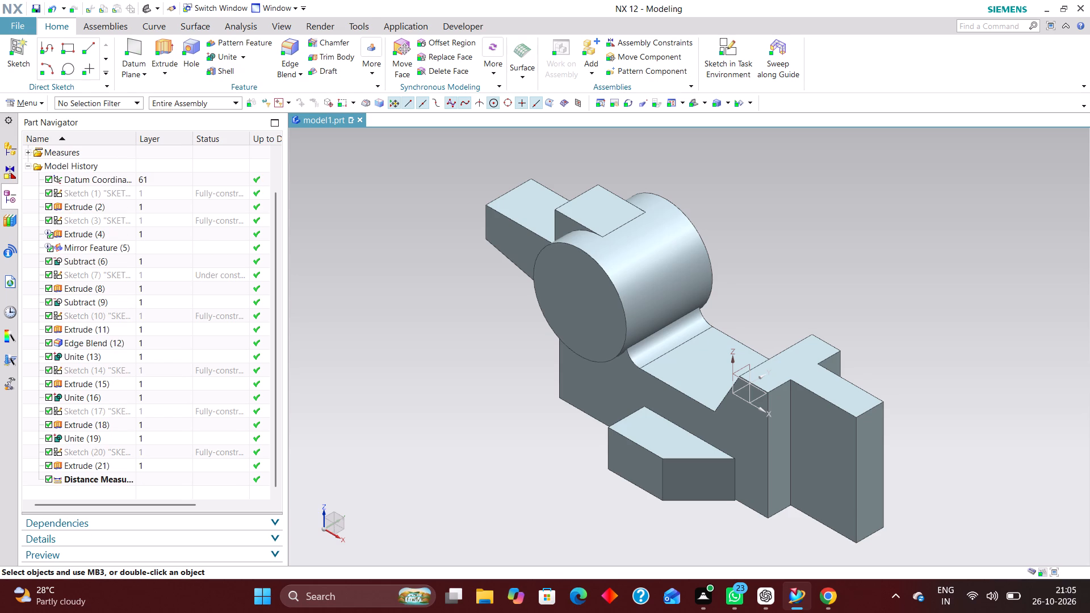
pyautogui.click(98, 477)
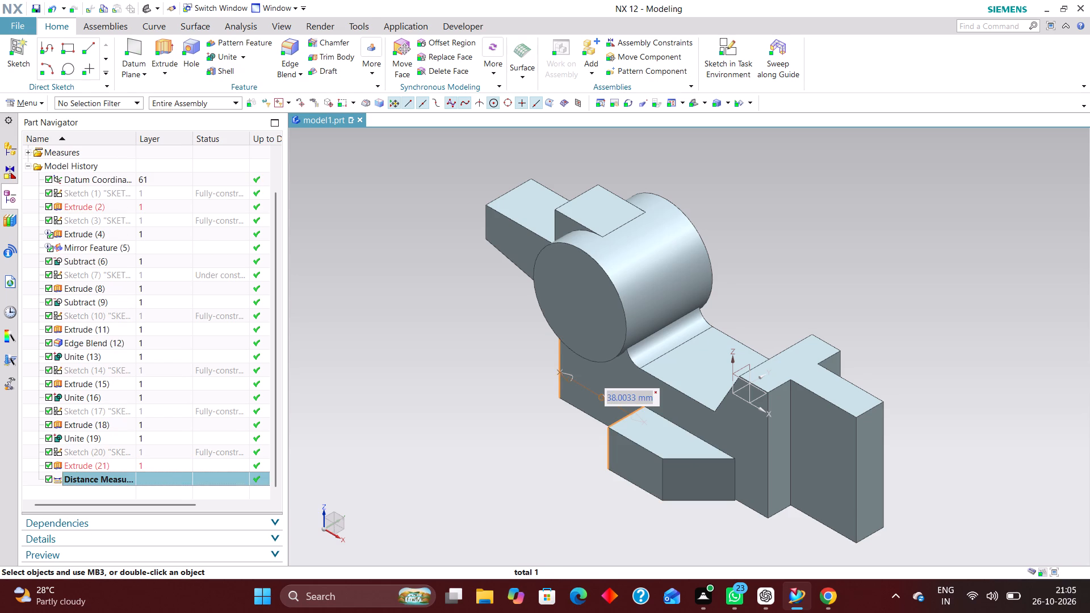
pyautogui.moveTo(551, 492); pyautogui.dragTo(554, 486, button='middle')
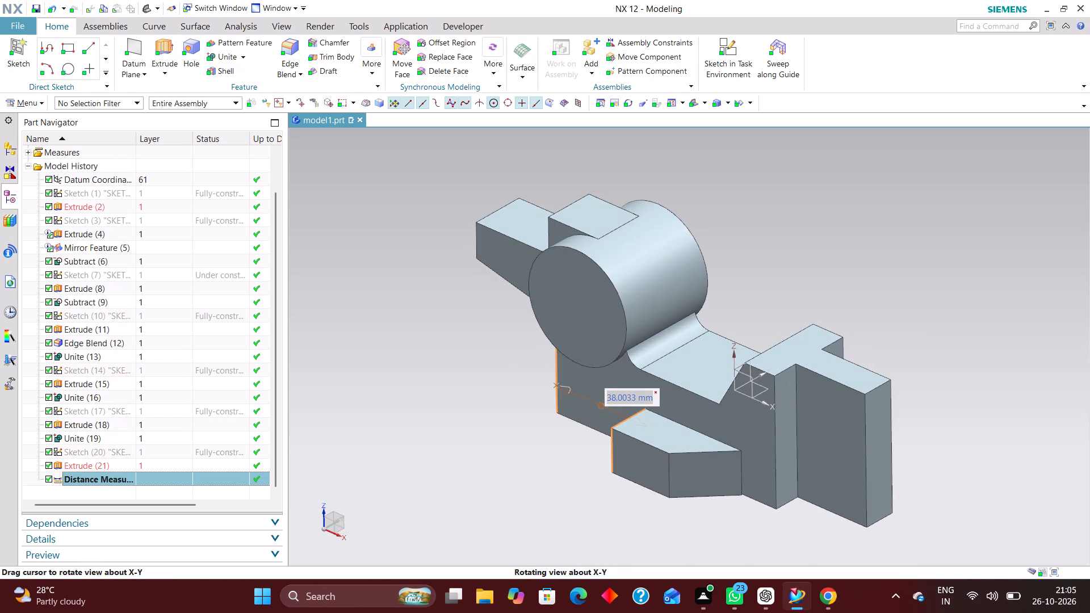
pyautogui.moveTo(554, 486); pyautogui.dragTo(555, 486, button='middle')
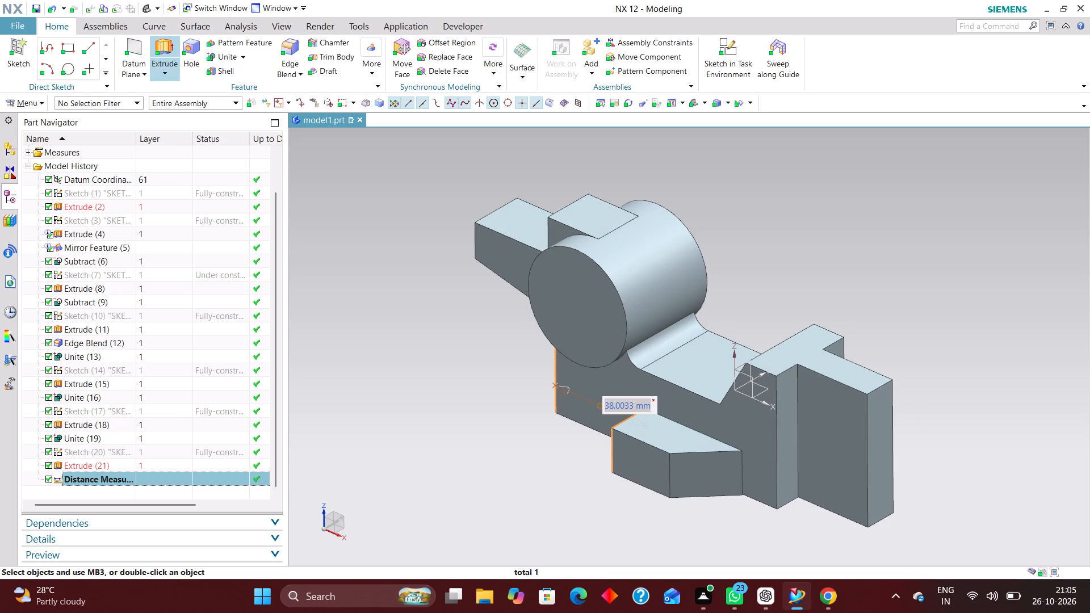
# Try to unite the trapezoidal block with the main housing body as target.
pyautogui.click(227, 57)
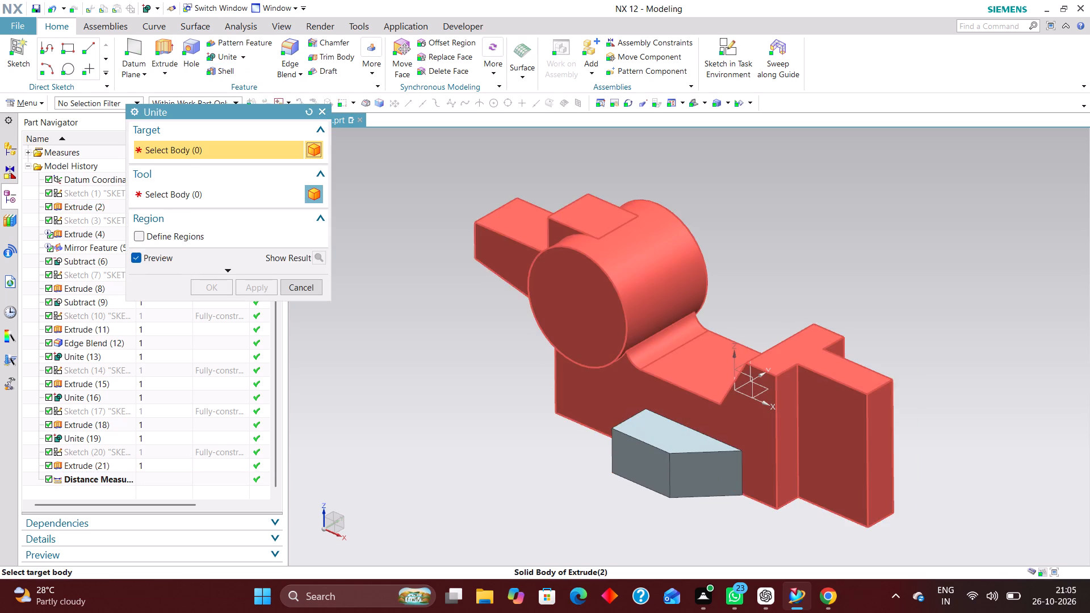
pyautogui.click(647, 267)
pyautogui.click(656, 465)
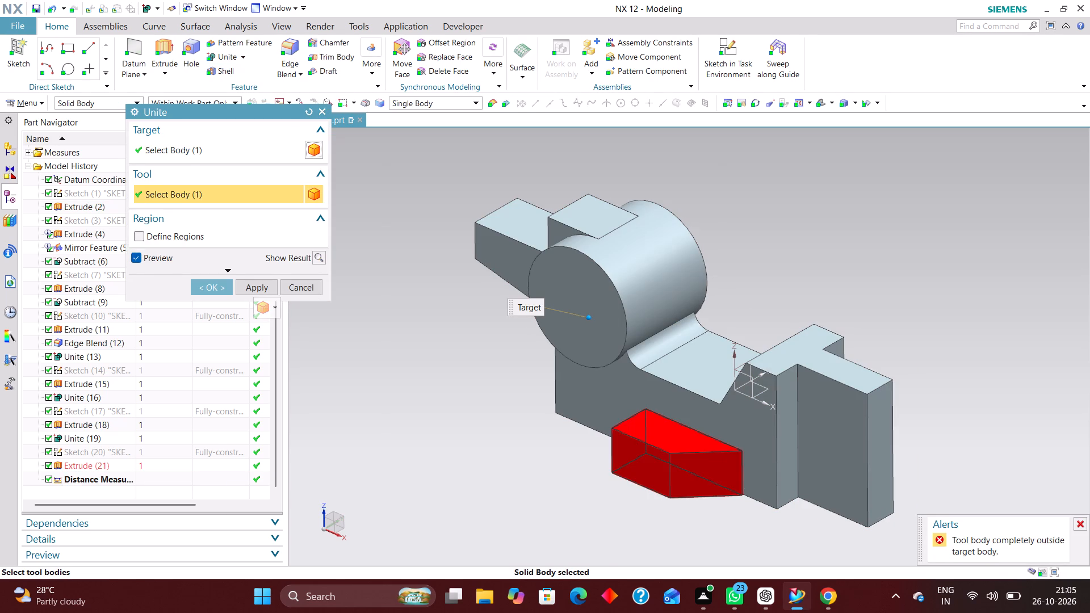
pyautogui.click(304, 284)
# Reopen the trapezoidal block's sketch for editing with rollback.
pyautogui.moveTo(565, 397); pyautogui.dragTo(582, 419, button='middle')
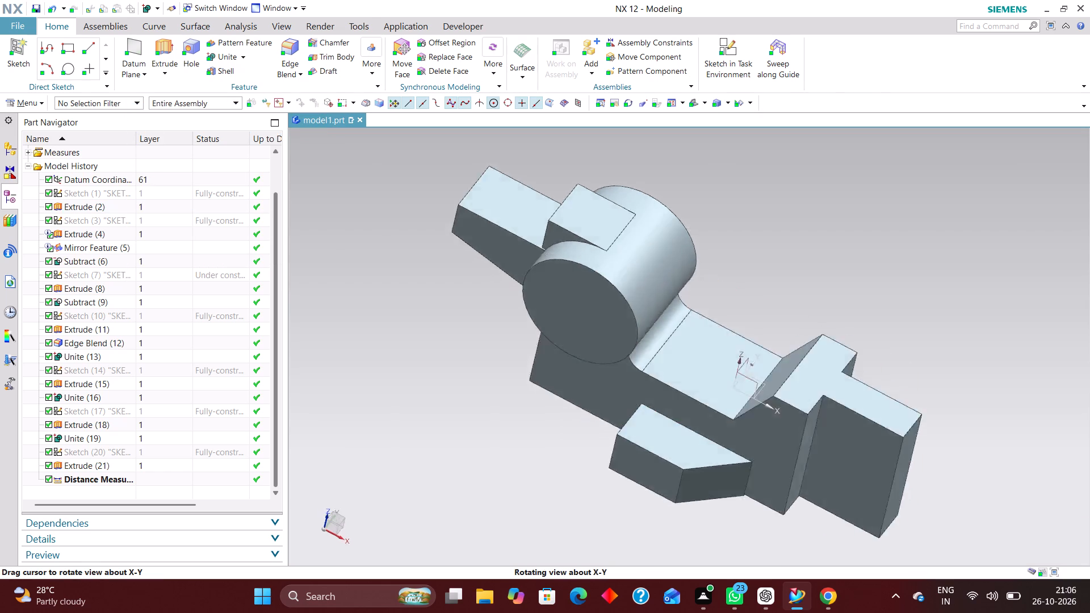
pyautogui.moveTo(582, 419); pyautogui.dragTo(585, 436, button='middle')
pyautogui.scroll(1, 591, 436)
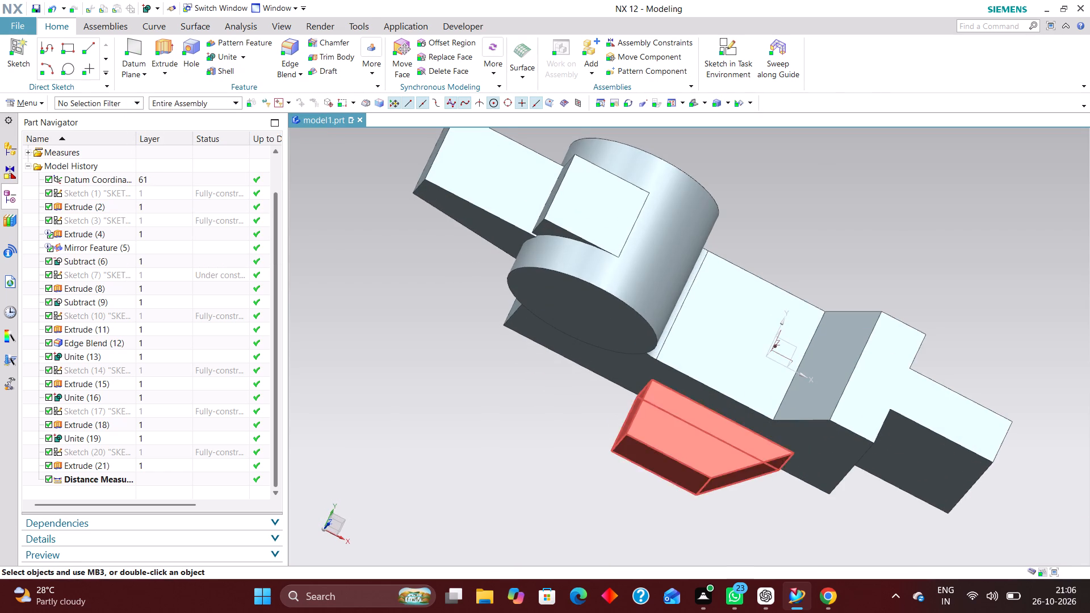
pyautogui.moveTo(809, 521); pyautogui.dragTo(712, 520, button='right')
pyautogui.moveTo(805, 467); pyautogui.dragTo(795, 451, button='middle')
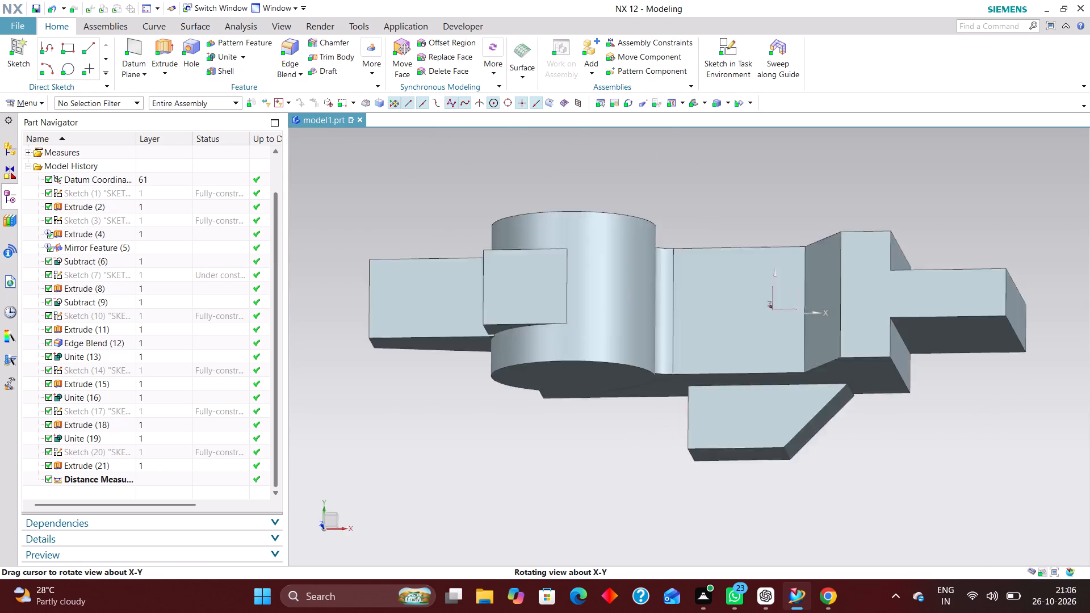
pyautogui.moveTo(795, 451); pyautogui.dragTo(789, 438, button='middle')
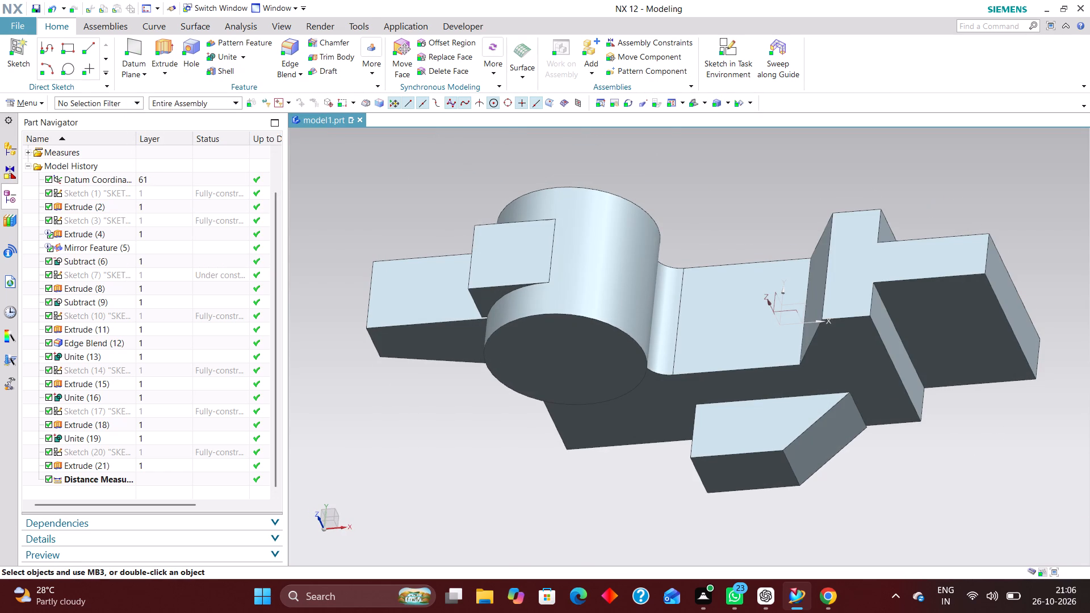
pyautogui.click(152, 451)
pyautogui.rightClick(154, 451)
pyautogui.click(206, 152)
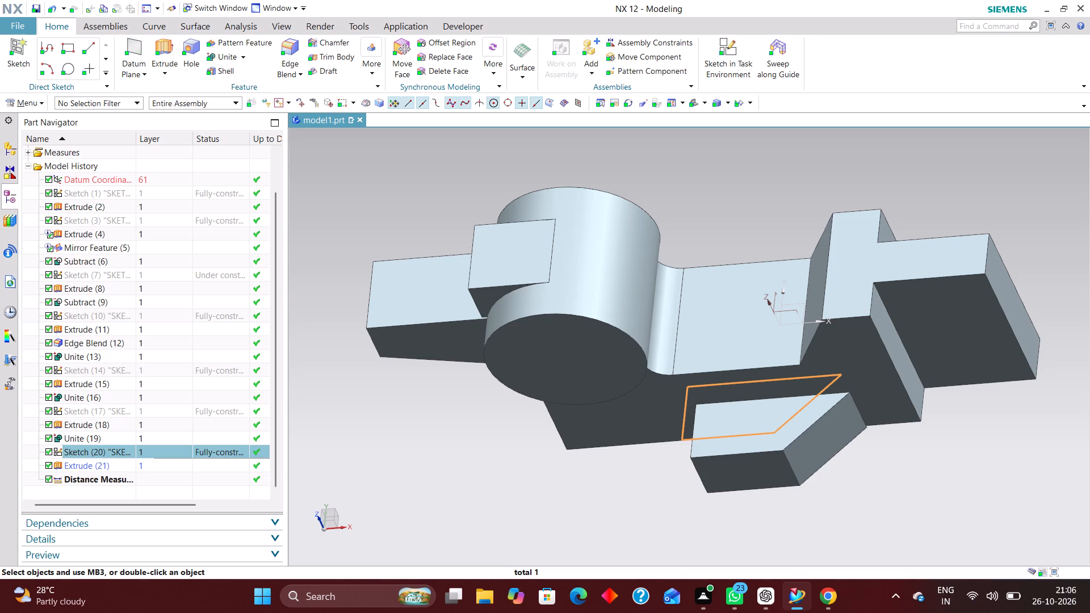
pyautogui.scroll(-2, 497, 381)
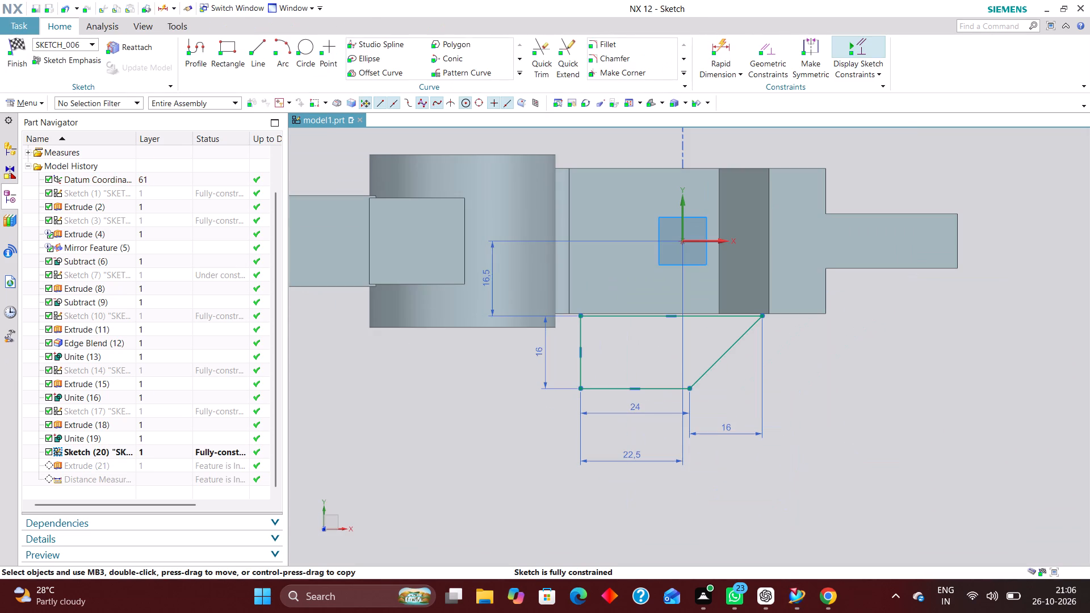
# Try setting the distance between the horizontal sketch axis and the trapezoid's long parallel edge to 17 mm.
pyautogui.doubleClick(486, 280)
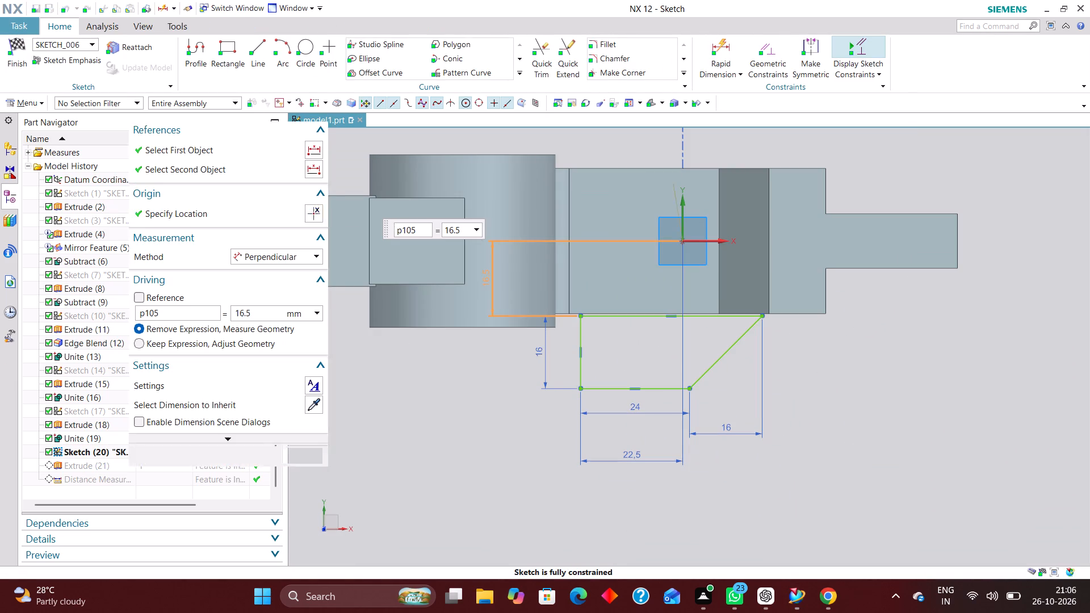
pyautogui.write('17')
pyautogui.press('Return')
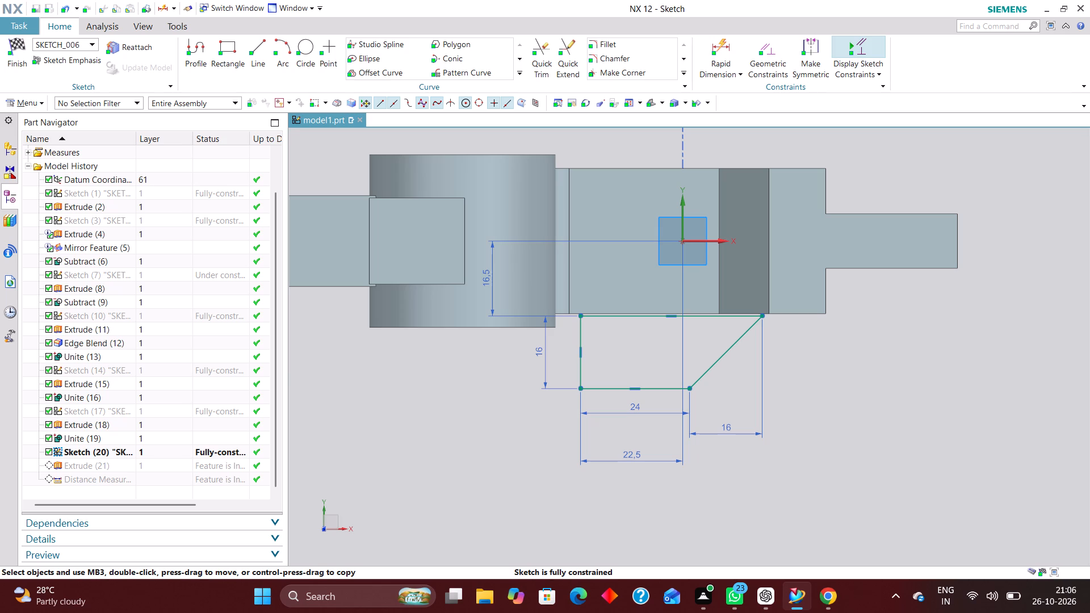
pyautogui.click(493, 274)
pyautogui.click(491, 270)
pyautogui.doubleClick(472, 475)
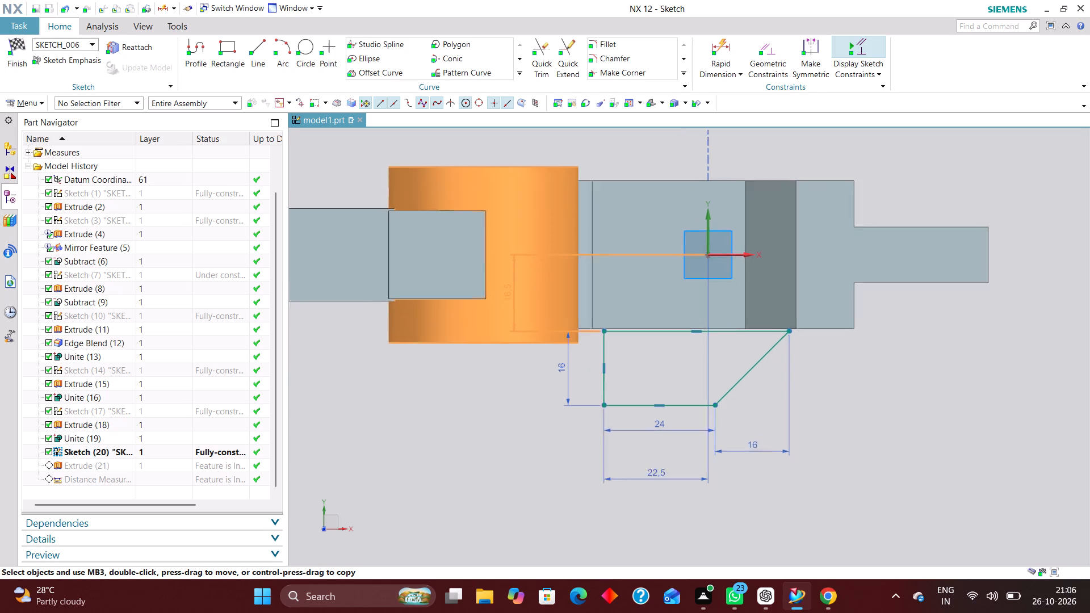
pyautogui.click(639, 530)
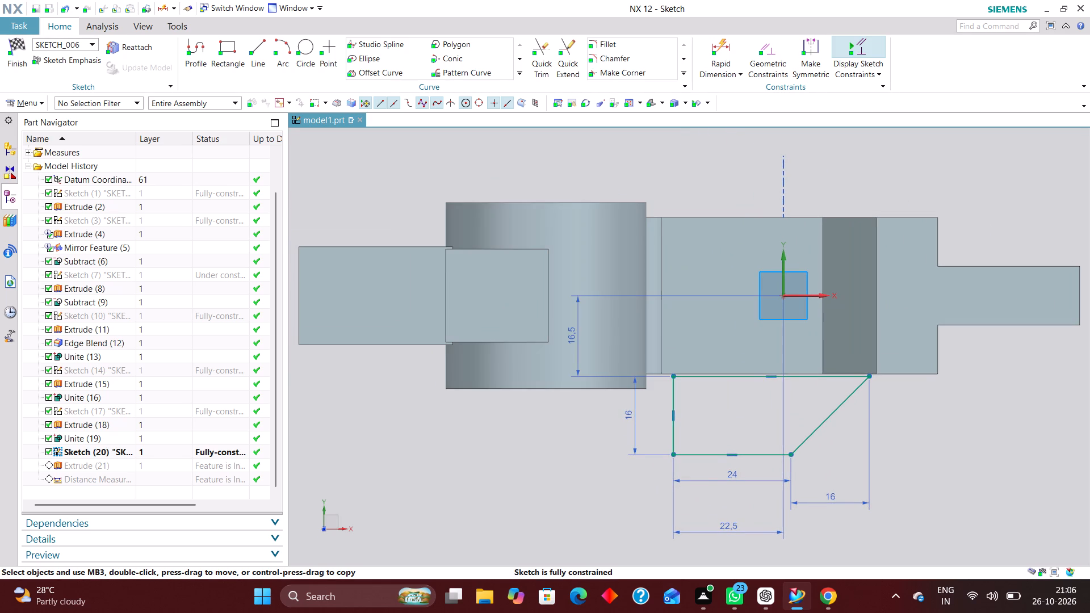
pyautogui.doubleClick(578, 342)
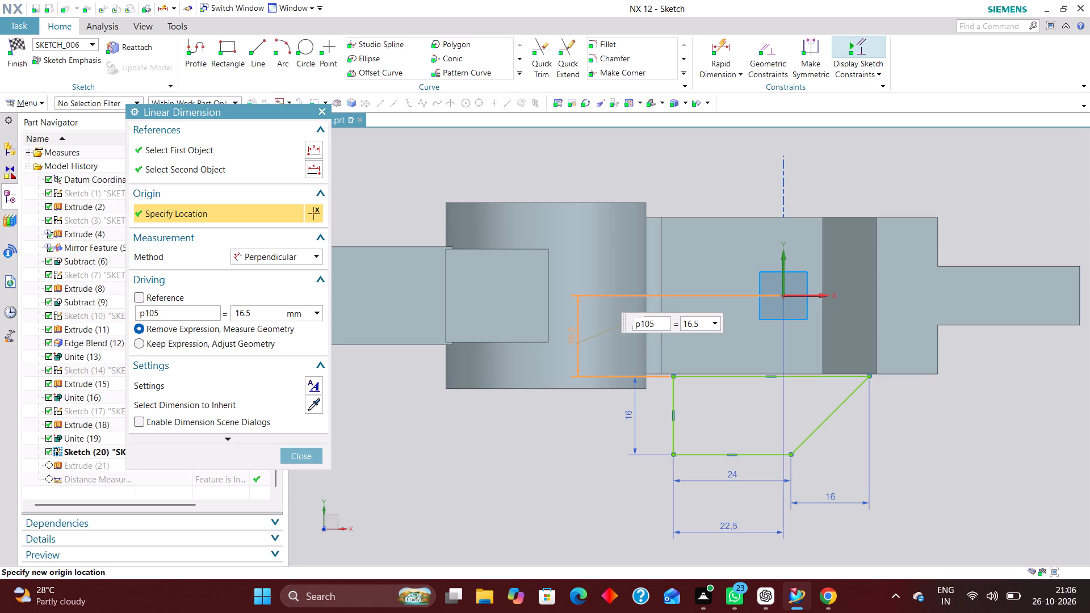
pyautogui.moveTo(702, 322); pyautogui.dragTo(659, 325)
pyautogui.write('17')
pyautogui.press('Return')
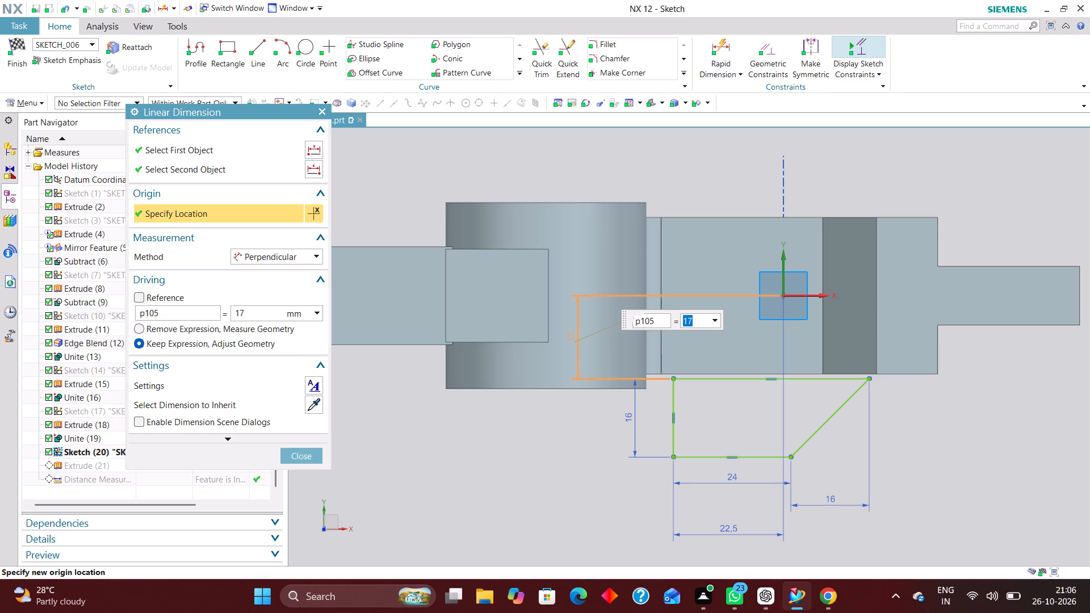
# Set the distance from the horizontal sketch axis to the trapezoid's long edge to 16 mm and finish the sketch.
pyautogui.write('16')
pyautogui.press('Return')
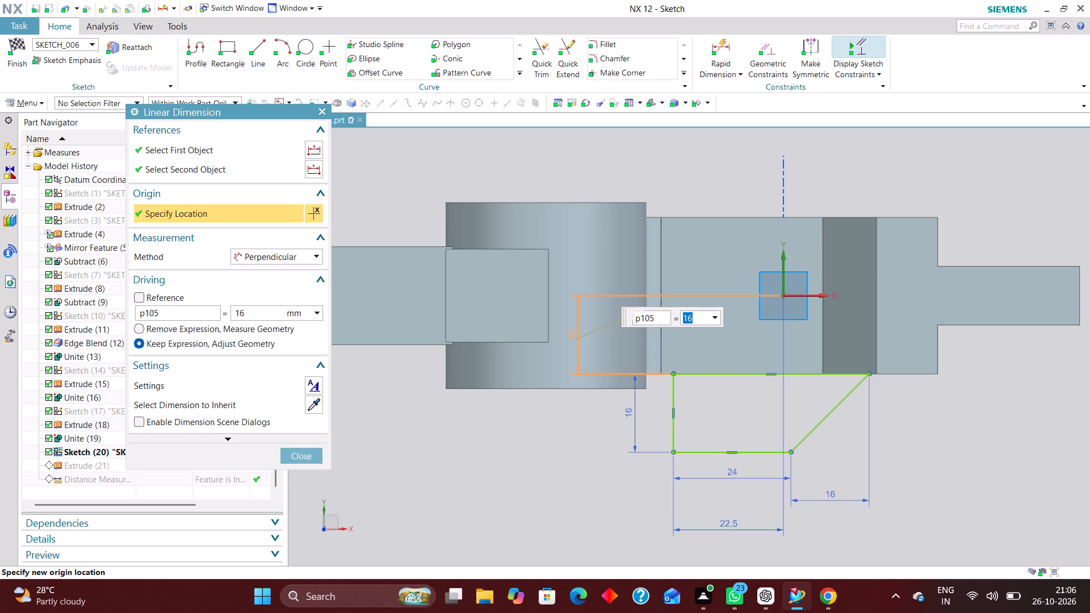
pyautogui.click(294, 464)
pyautogui.click(313, 460)
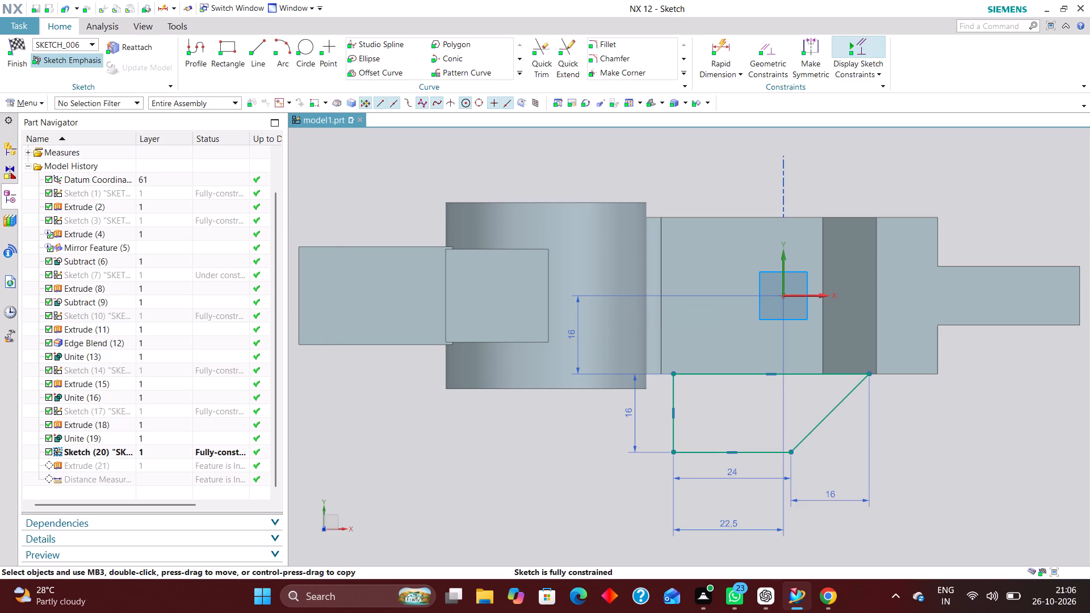
pyautogui.click(13, 40)
# Unite the trapezoidal block as tool with the main housing body as target.
pyautogui.moveTo(575, 496); pyautogui.dragTo(577, 499, button='middle')
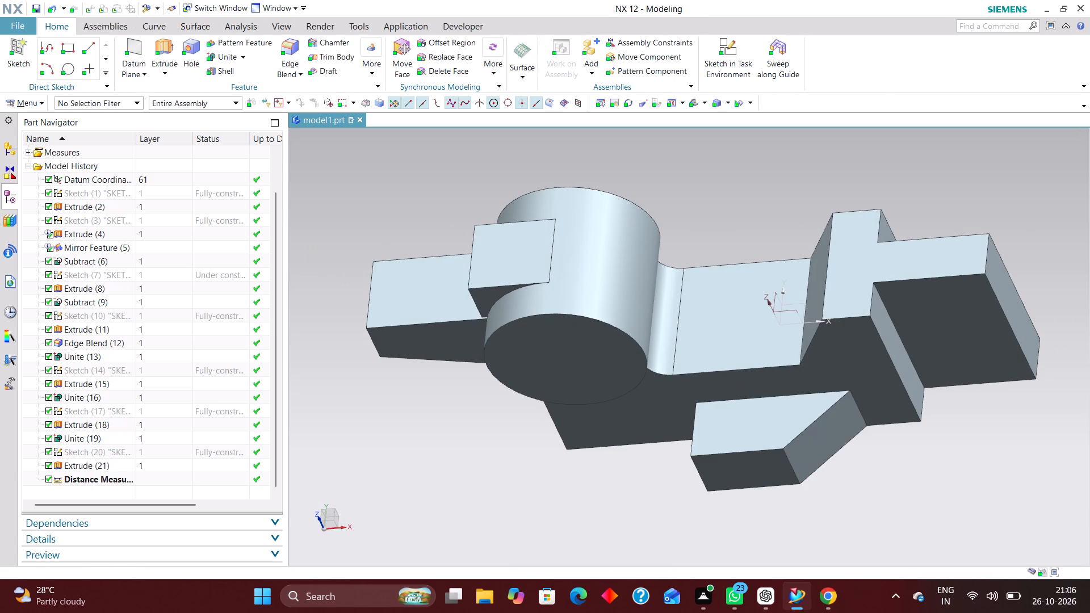
pyautogui.moveTo(577, 499); pyautogui.dragTo(613, 403, button='middle')
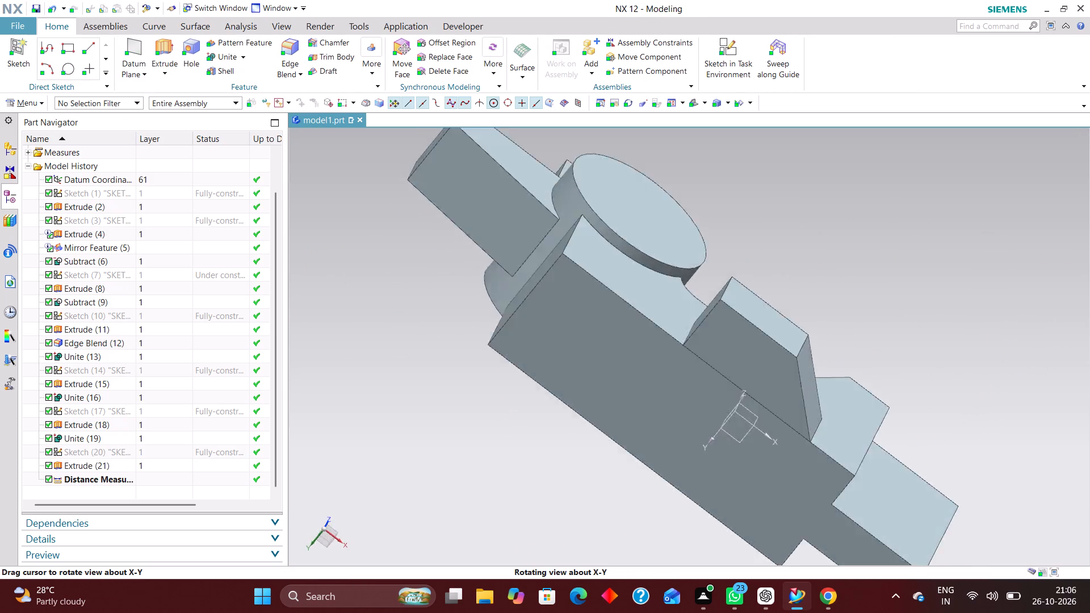
pyautogui.moveTo(613, 403); pyautogui.dragTo(593, 448, button='middle')
pyautogui.click(219, 53)
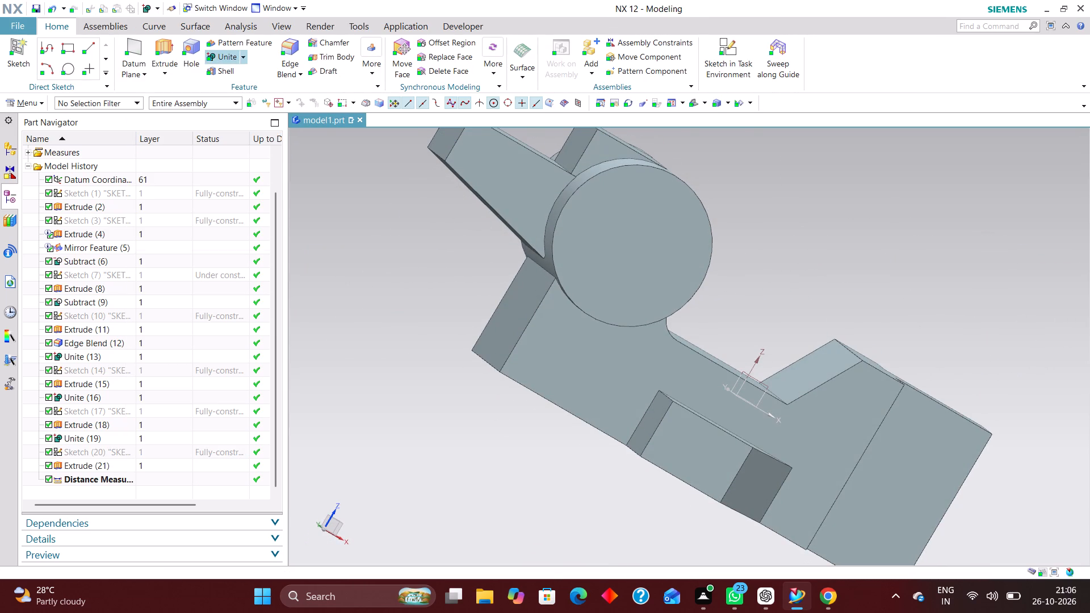
pyautogui.click(630, 387)
pyautogui.click(674, 454)
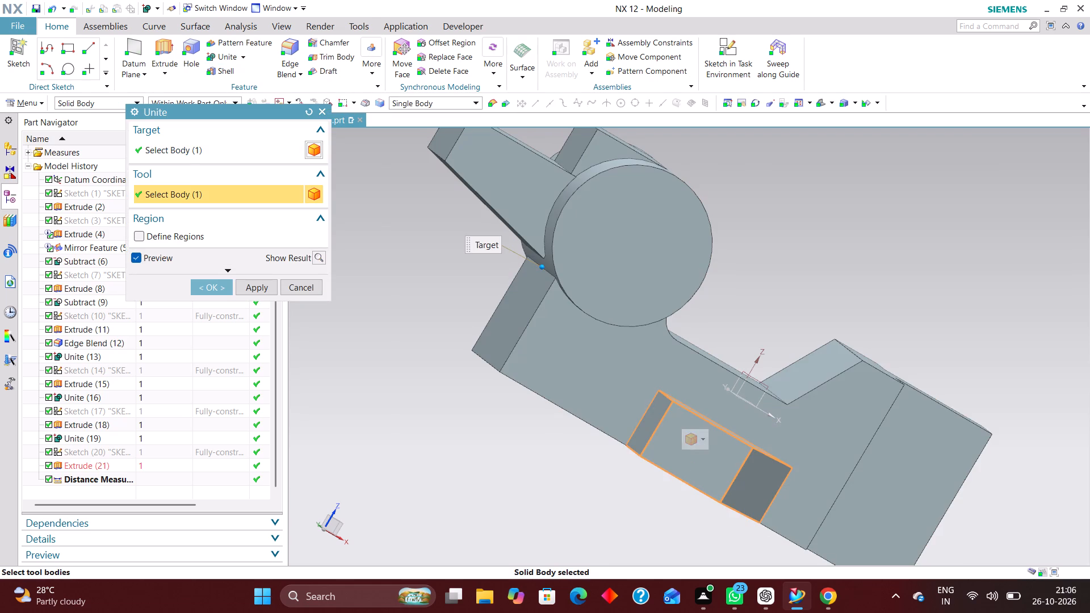
pyautogui.click(212, 289)
# Inspect the joint between the trapezoidal block and the base's front face from several angles.
pyautogui.moveTo(485, 433); pyautogui.dragTo(534, 387, button='middle')
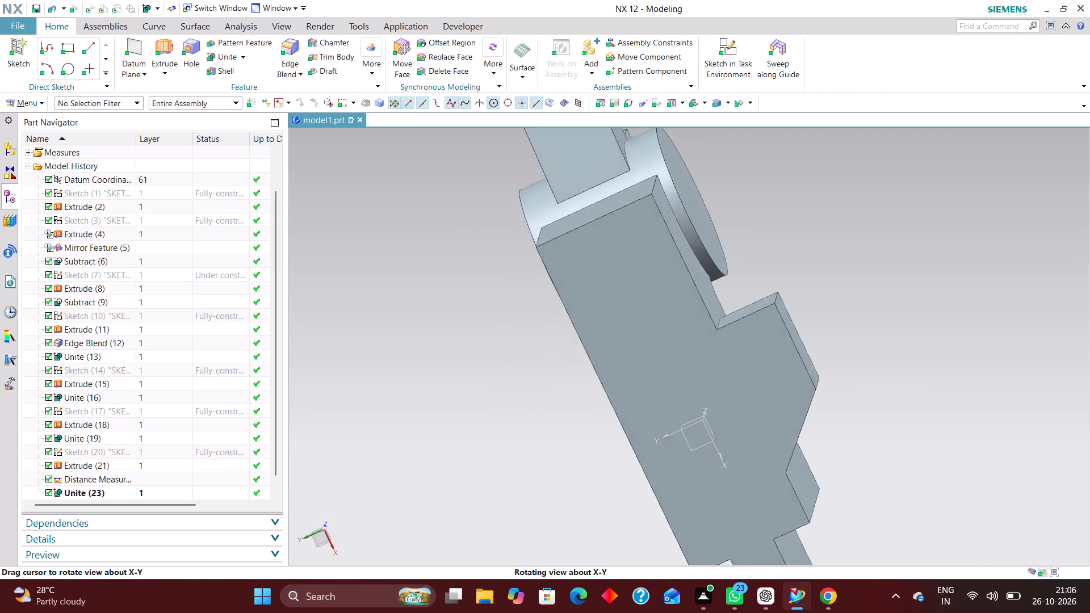
pyautogui.moveTo(534, 387); pyautogui.dragTo(479, 406, button='middle')
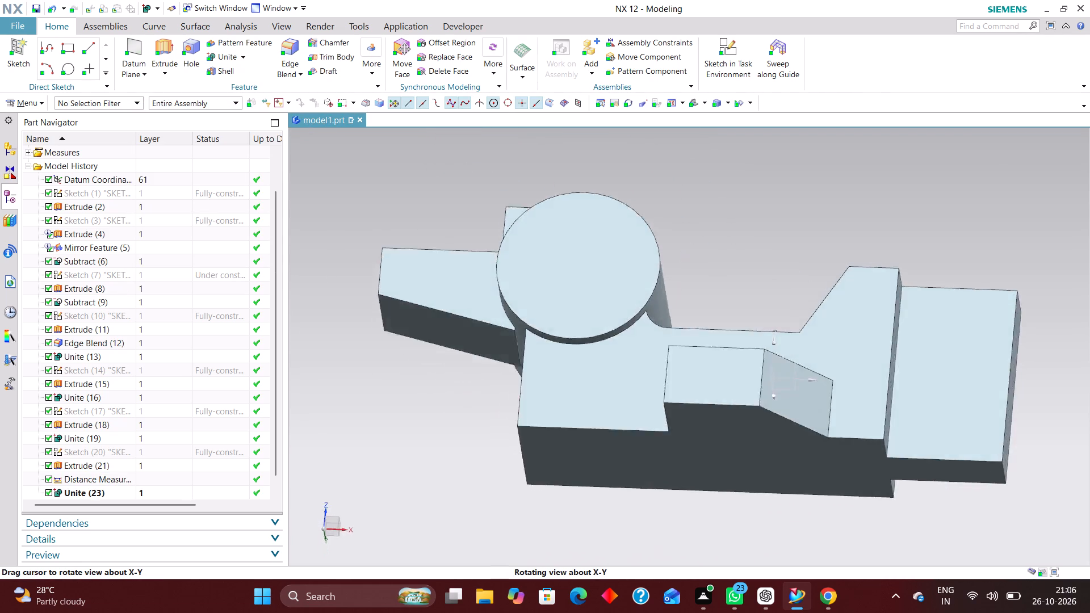
pyautogui.moveTo(479, 406); pyautogui.dragTo(477, 455, button='middle')
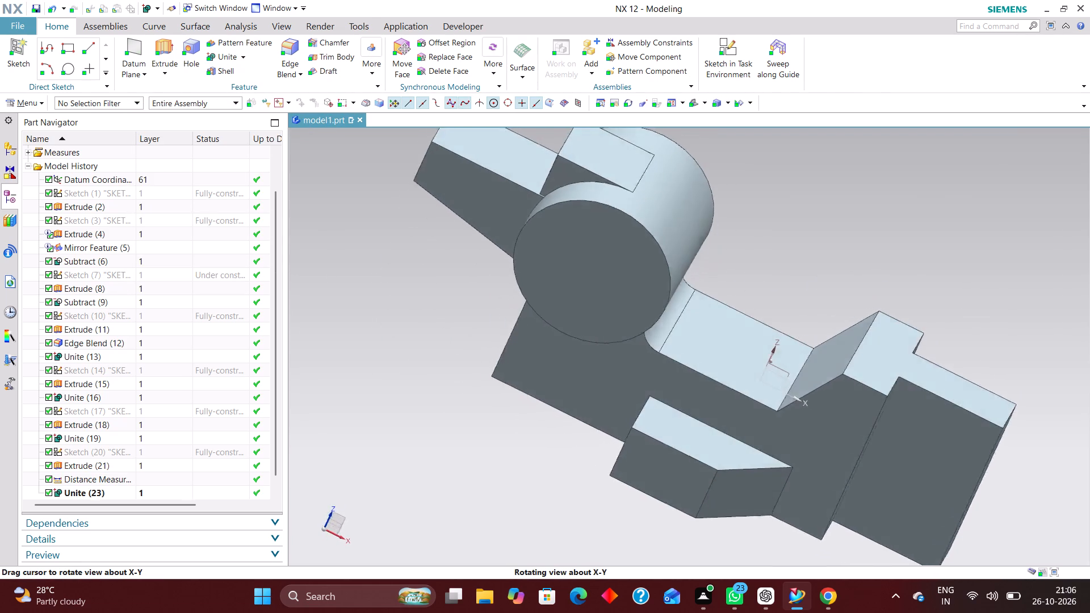
pyautogui.moveTo(477, 455); pyautogui.dragTo(447, 460, button='middle')
pyautogui.scroll(1, 472, 448)
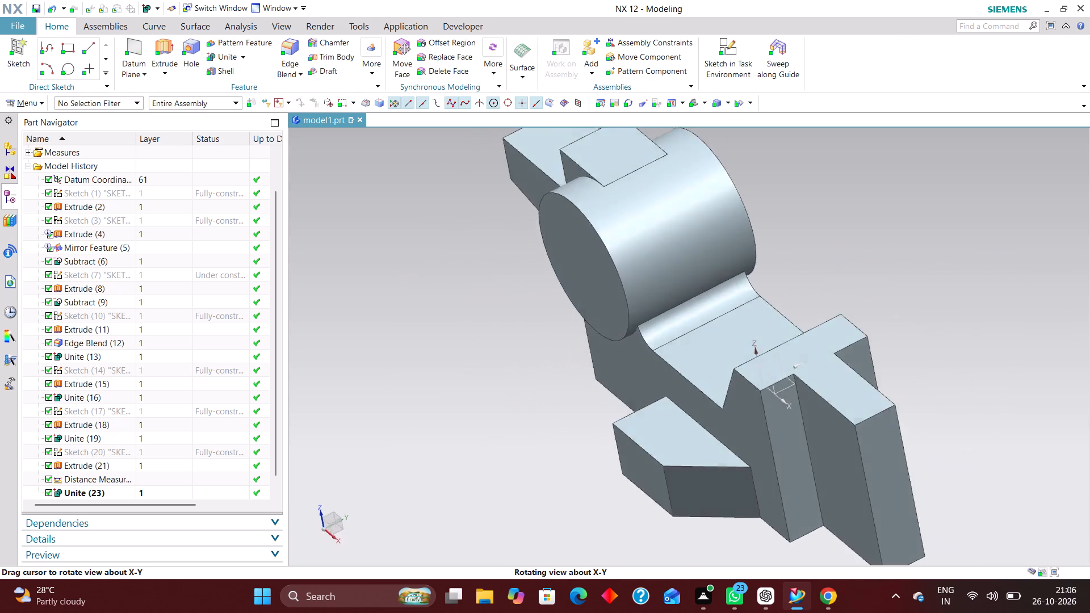
pyautogui.moveTo(447, 460); pyautogui.dragTo(456, 465, button='middle')
pyautogui.middleClick(456, 465)
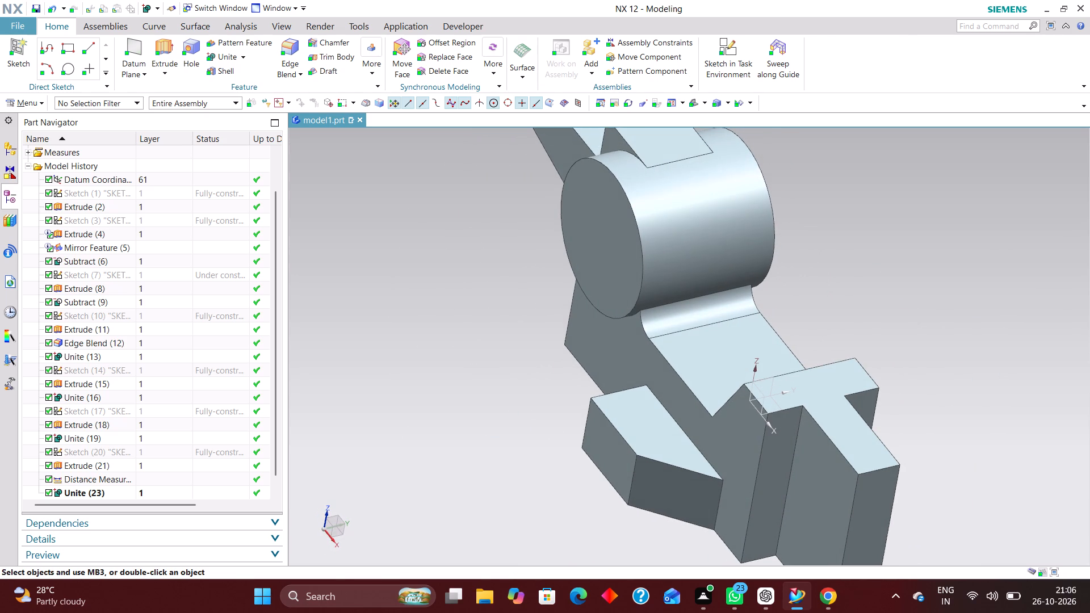
pyautogui.moveTo(509, 442); pyautogui.dragTo(556, 435, button='middle')
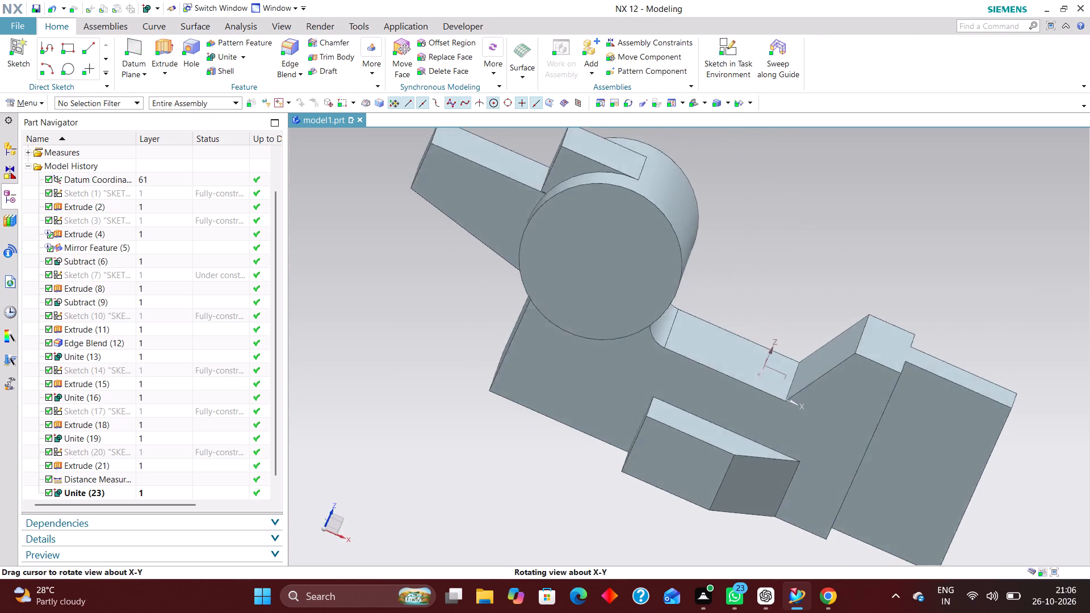
pyautogui.moveTo(556, 435); pyautogui.dragTo(538, 433, button='middle')
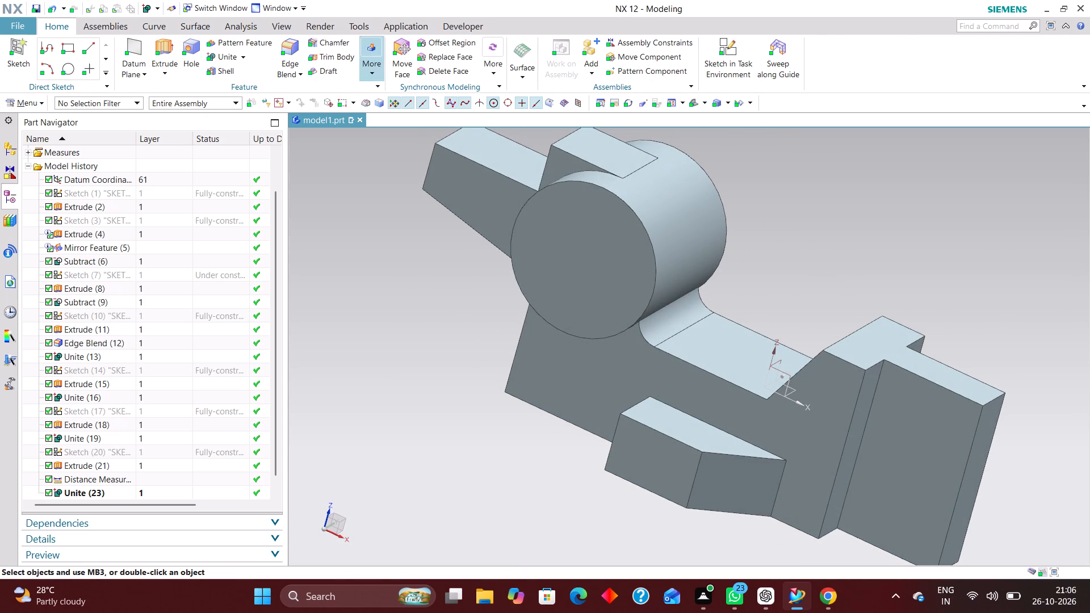
# Mirror the trapezoidal block's extrude feature about the XZ datum plane onto the opposite side of the base.
pyautogui.click(375, 64)
pyautogui.click(401, 100)
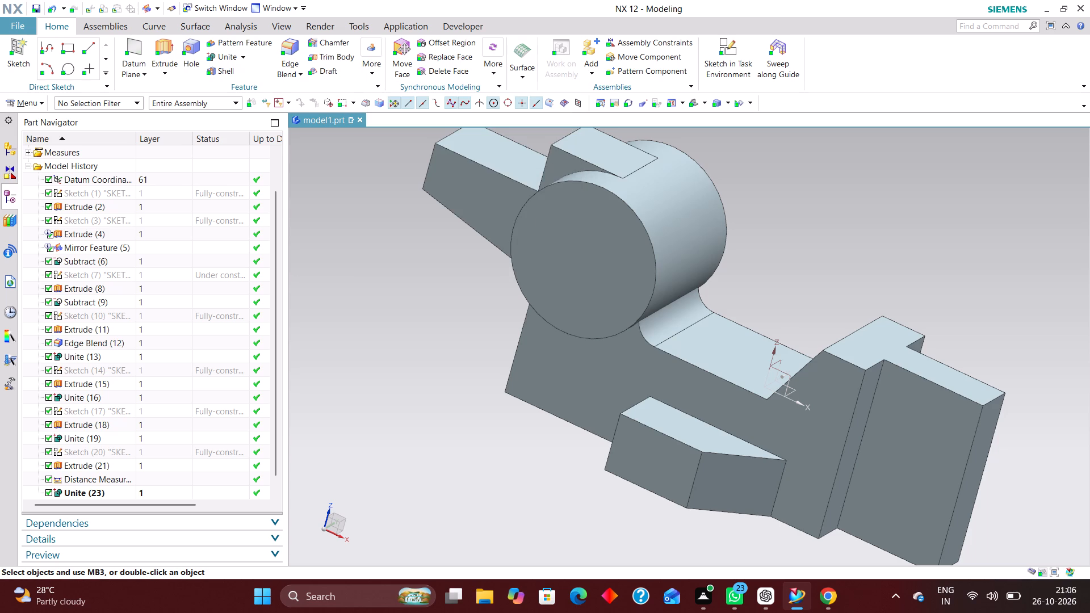
pyautogui.click(673, 493)
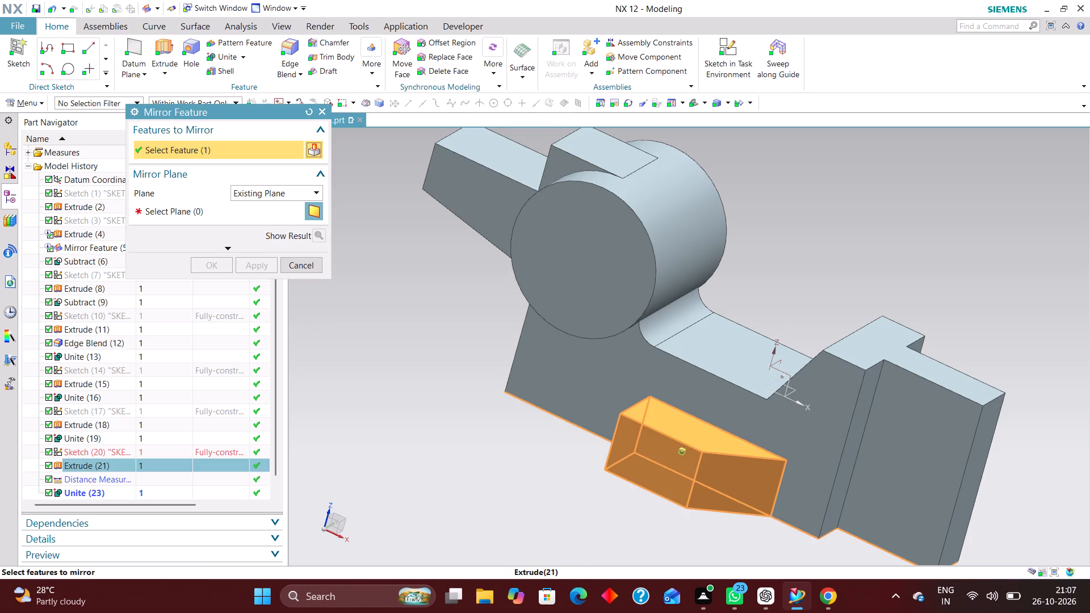
pyautogui.click(220, 214)
pyautogui.moveTo(430, 421); pyautogui.dragTo(413, 430, button='middle')
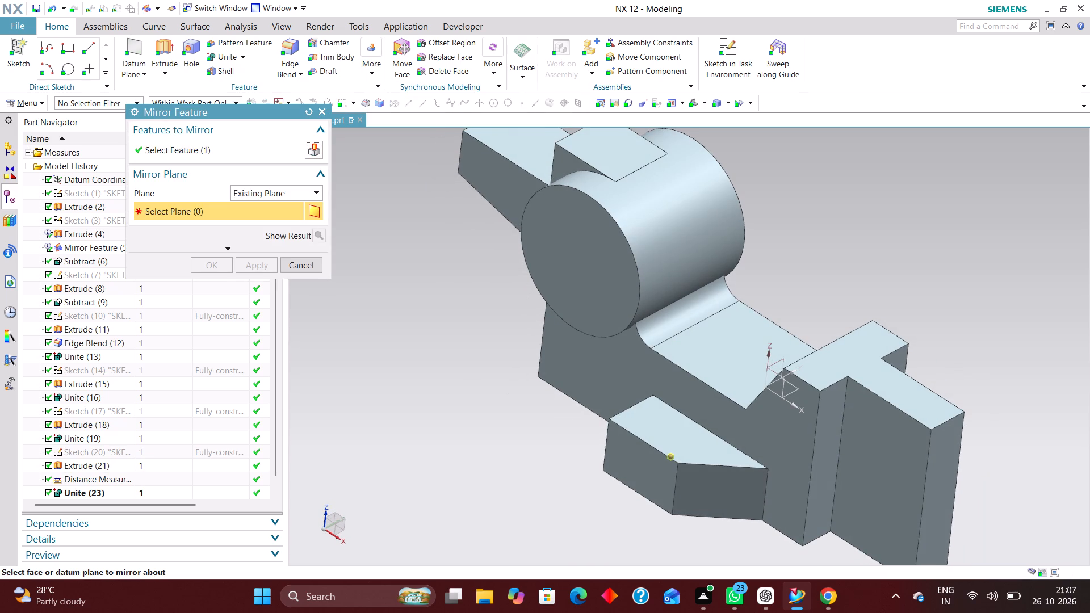
pyautogui.click(778, 375)
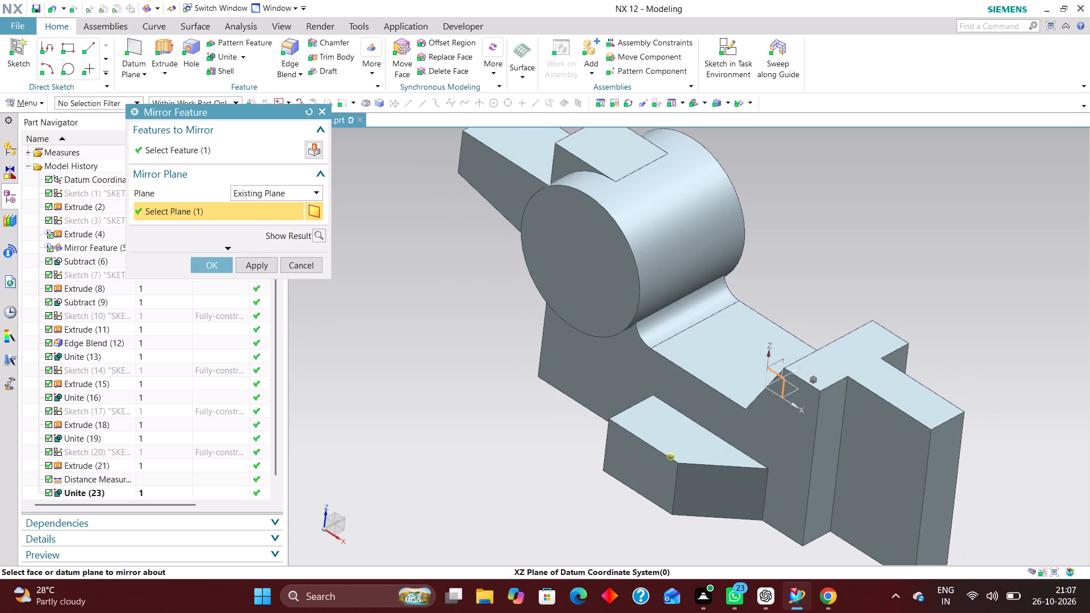
pyautogui.click(218, 264)
# Reorder the trapezoidal block's mirror feature ahead of the last Unite in the model history.
pyautogui.scroll(-4, 132, 473)
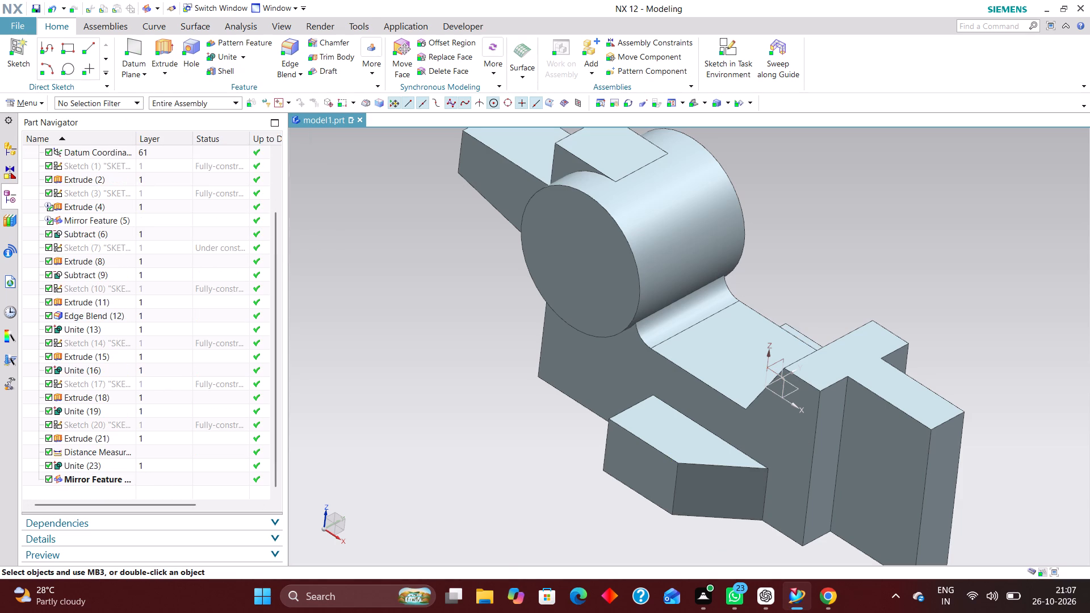
pyautogui.moveTo(104, 477); pyautogui.dragTo(108, 464)
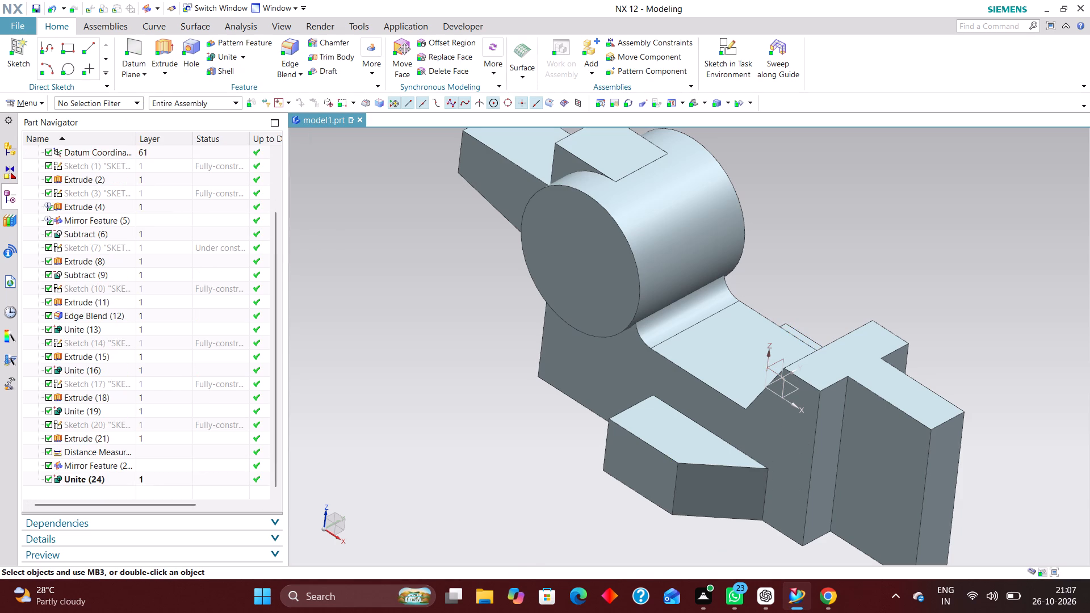
# Edit the last Unite with rollback to add the mirrored trapezoidal block as a tool body, ending in the isometric view.
pyautogui.click(111, 478)
pyautogui.rightClick(110, 478)
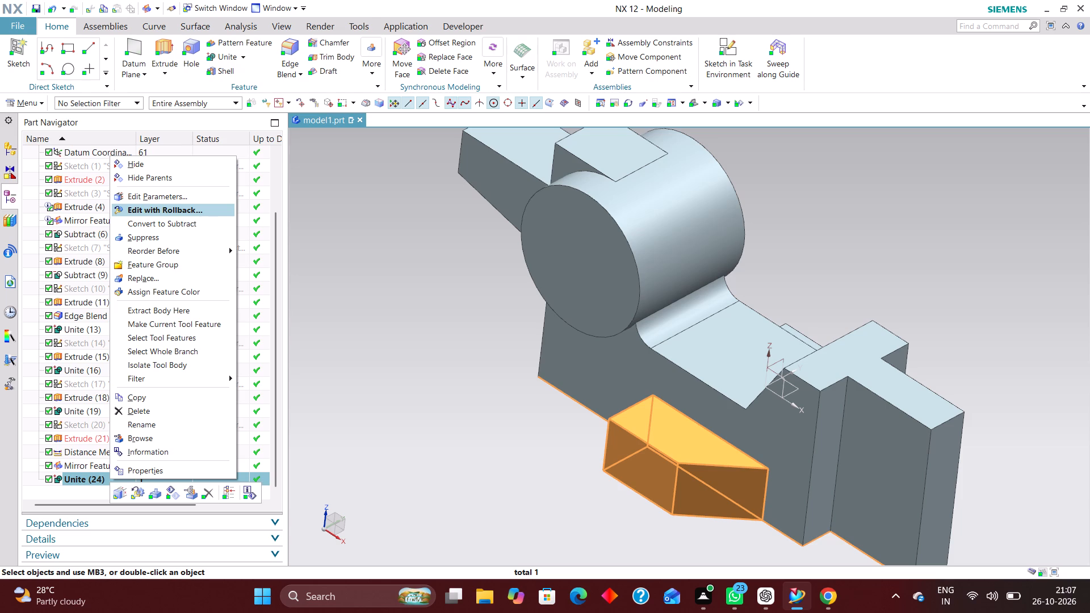
pyautogui.click(157, 211)
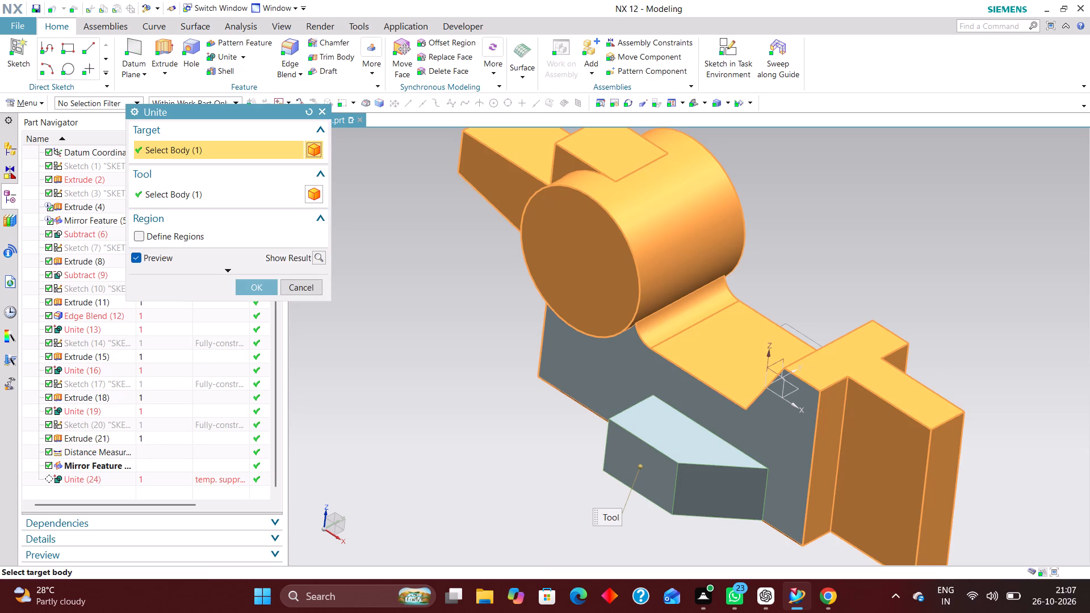
pyautogui.click(208, 195)
pyautogui.moveTo(695, 398); pyautogui.dragTo(651, 435, button='middle')
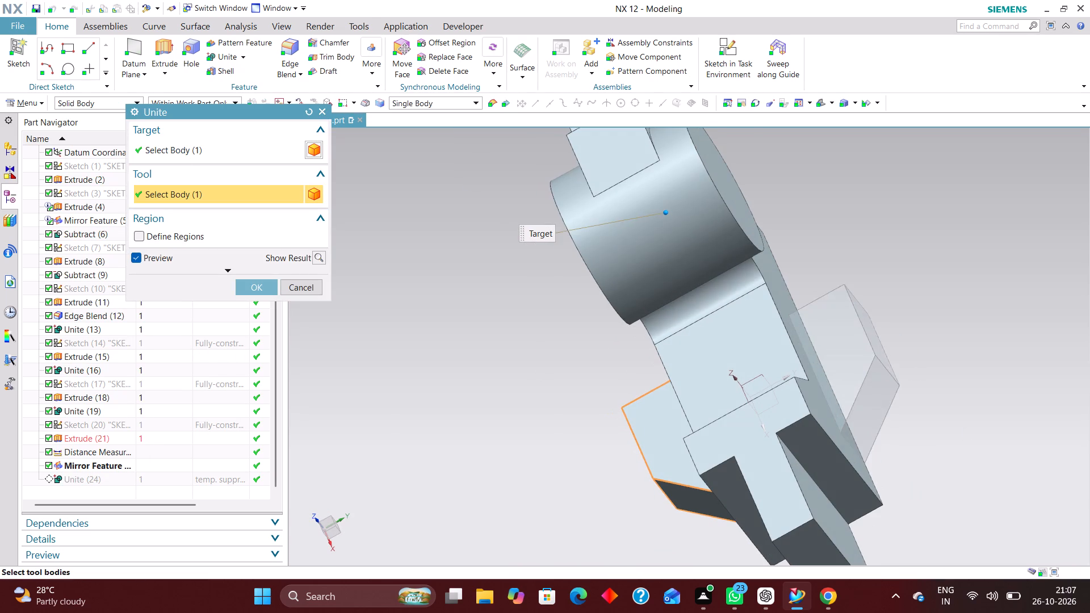
pyautogui.click(842, 321)
pyautogui.click(254, 286)
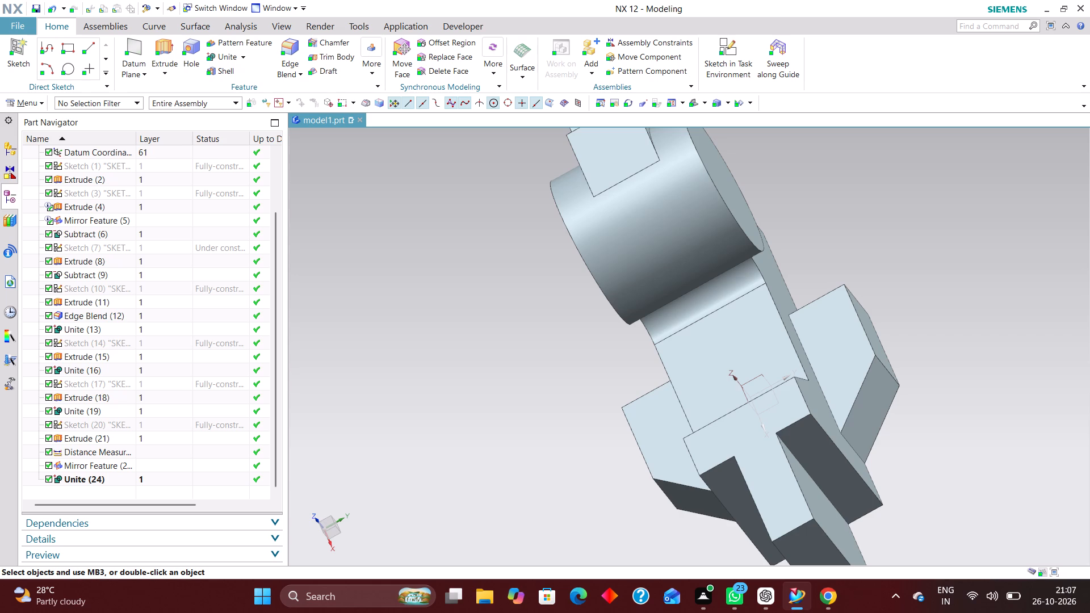
pyautogui.scroll(-1, 493, 431)
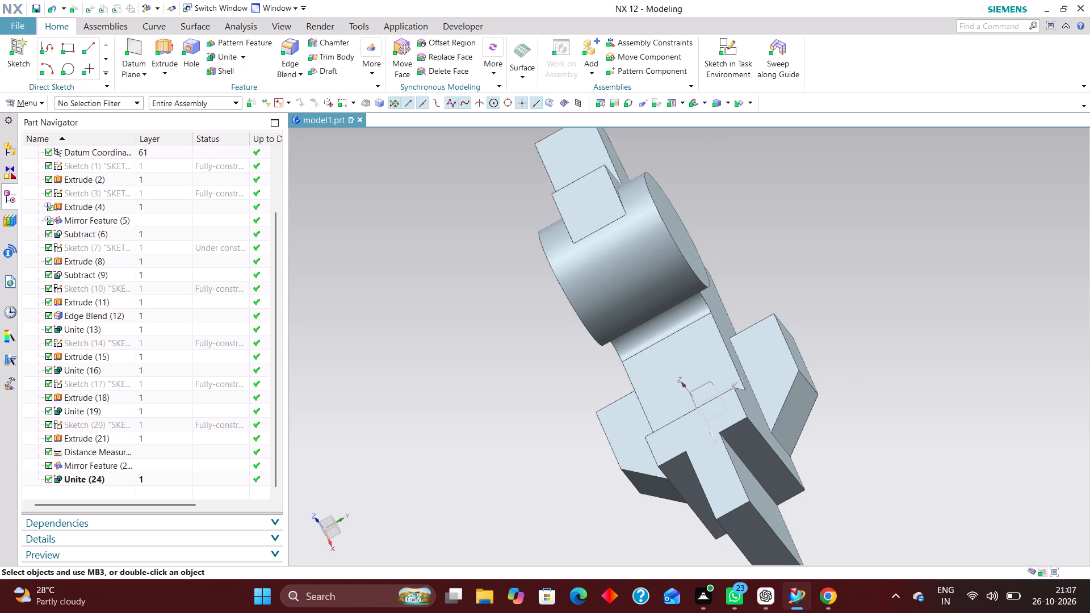
pyautogui.press('End')
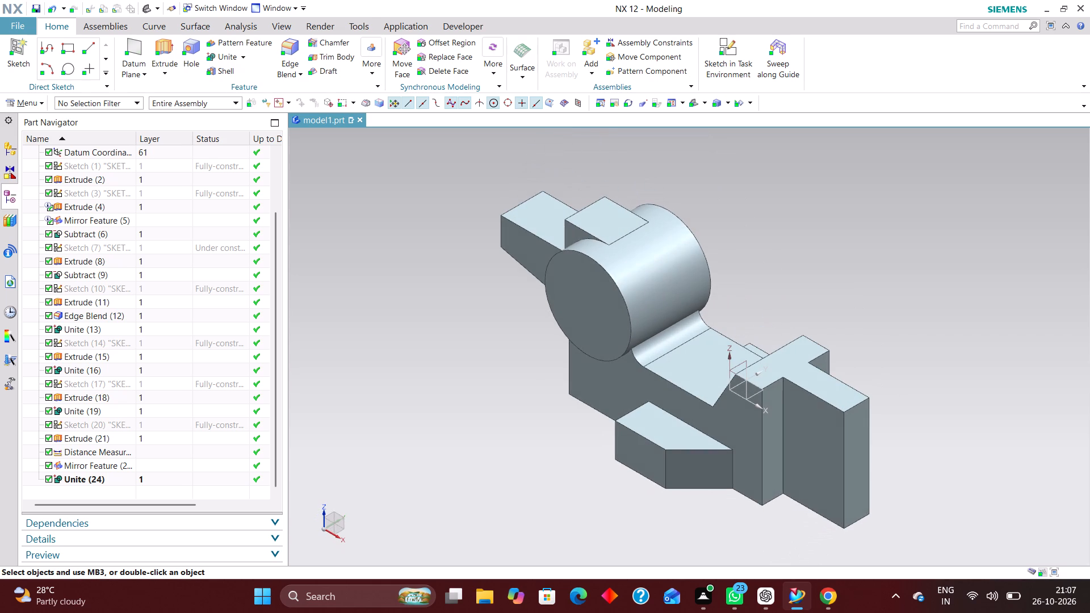
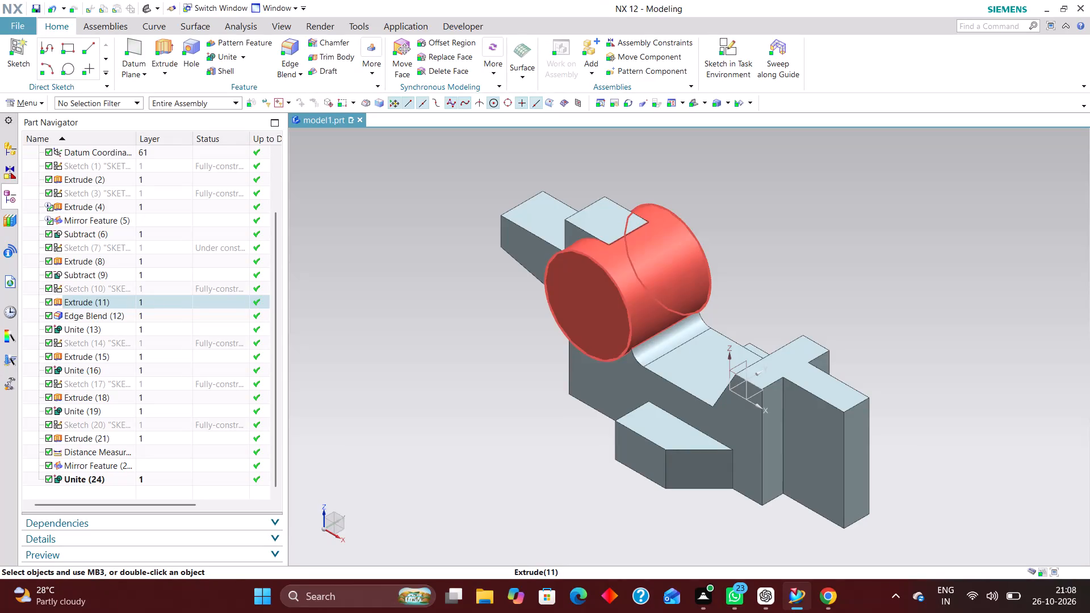
# Cut a 28 mm diameter simple hole through the body, centred on the cylindrical boss's front circular face.
pyautogui.click(729, 205)
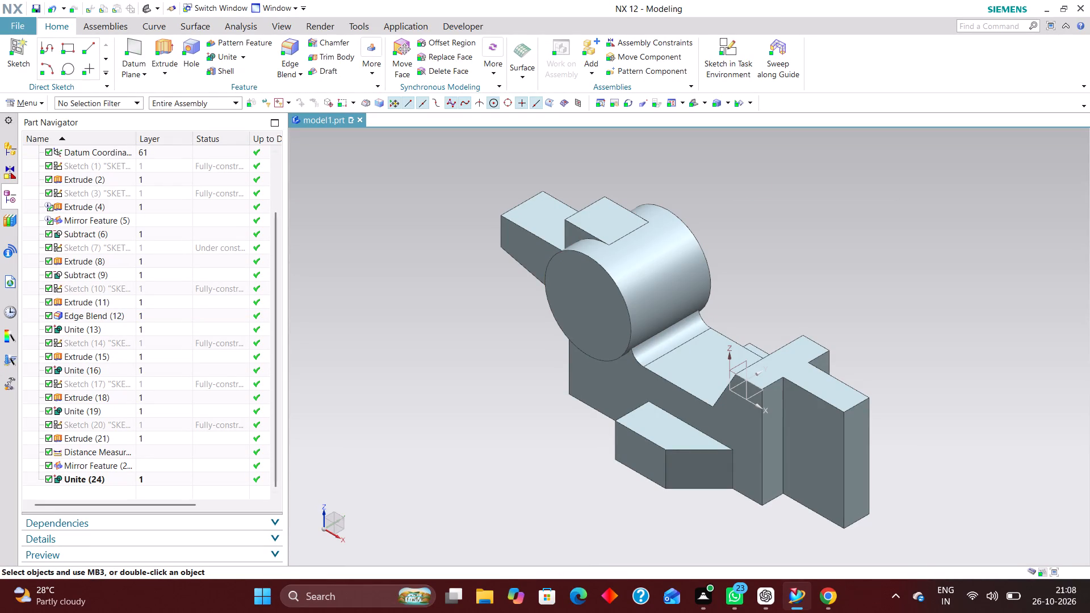
pyautogui.scroll(2, 770, 316)
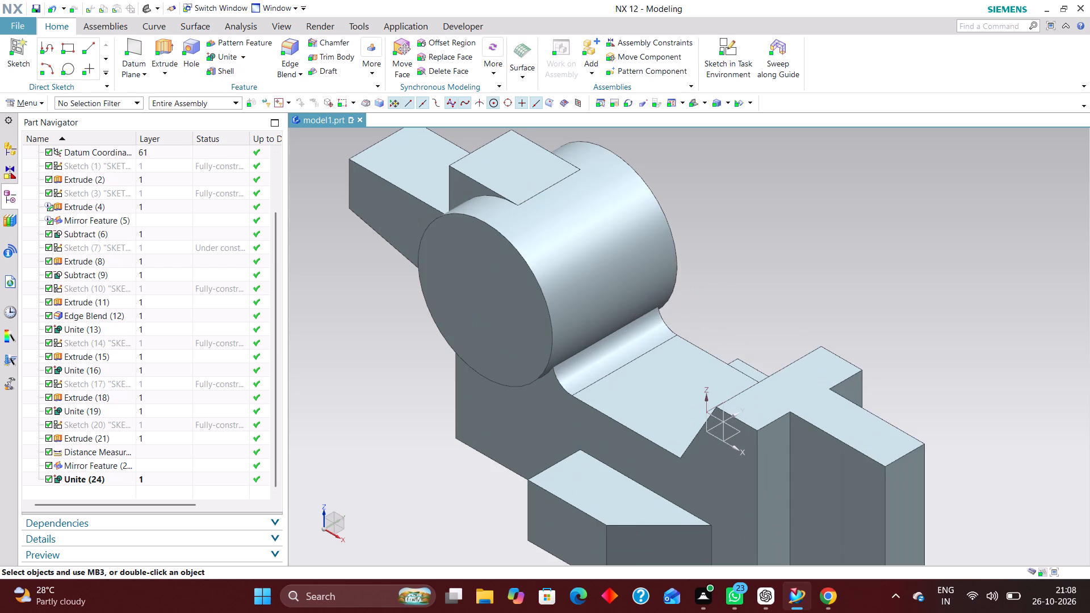
pyautogui.scroll(-4, 766, 316)
pyautogui.scroll(2, 765, 316)
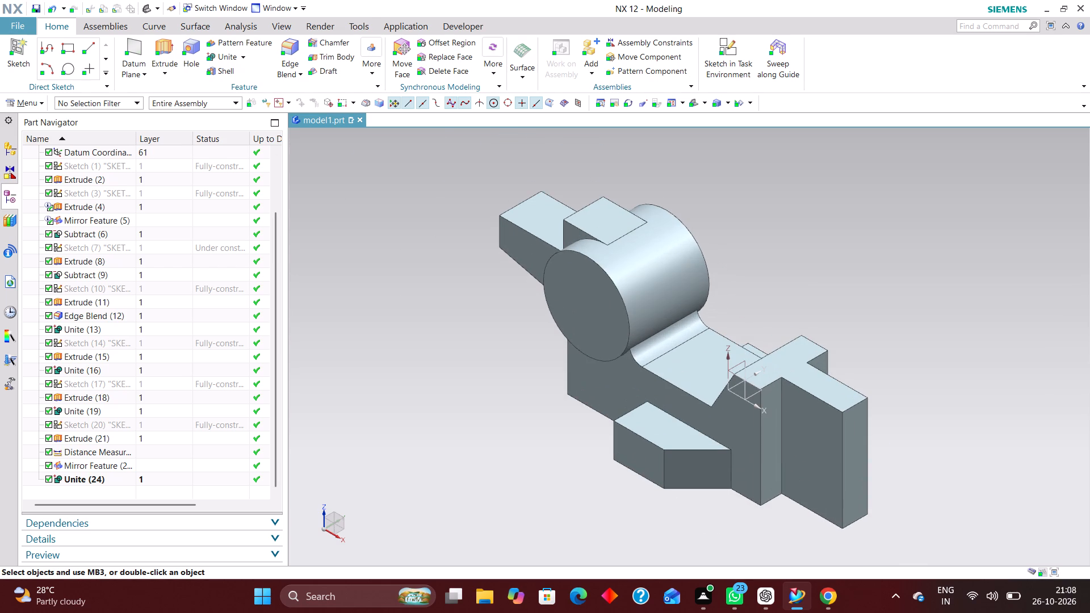
pyautogui.scroll(-1, 493, 404)
pyautogui.scroll(1, 600, 325)
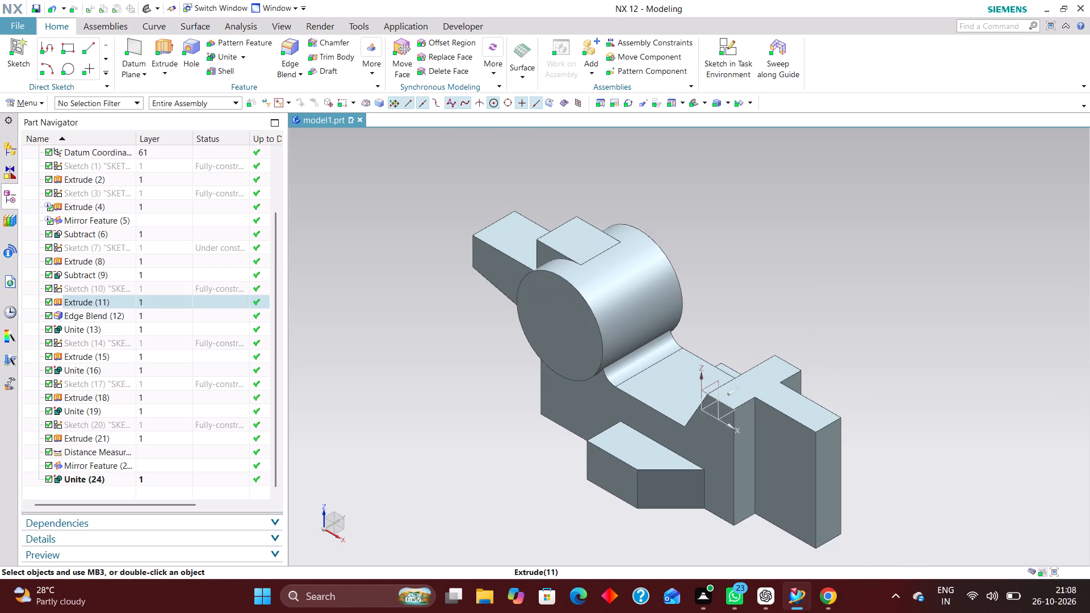
pyautogui.click(192, 44)
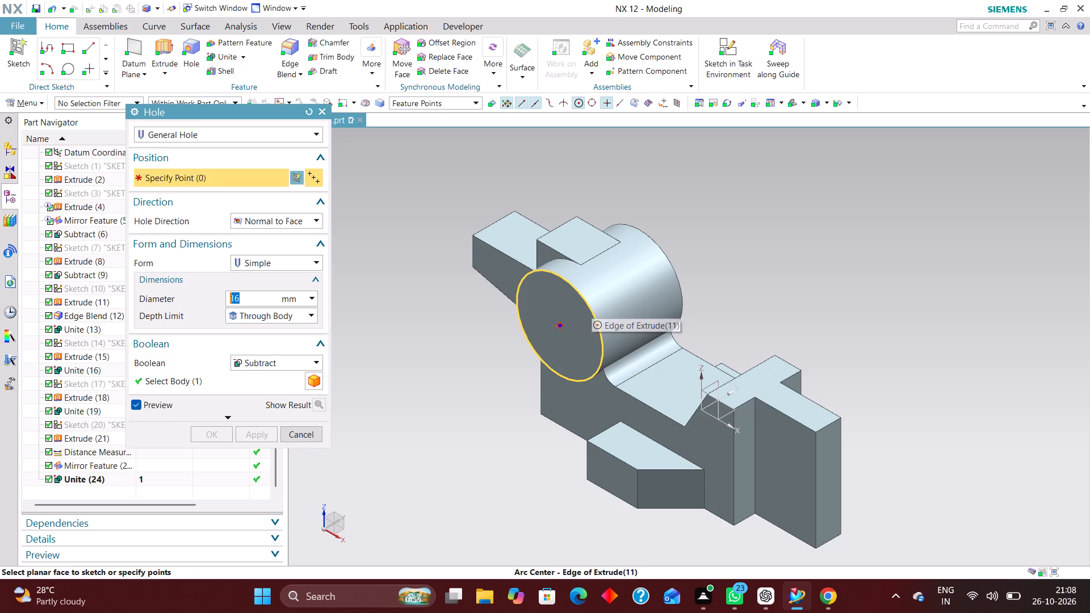
pyautogui.click(589, 305)
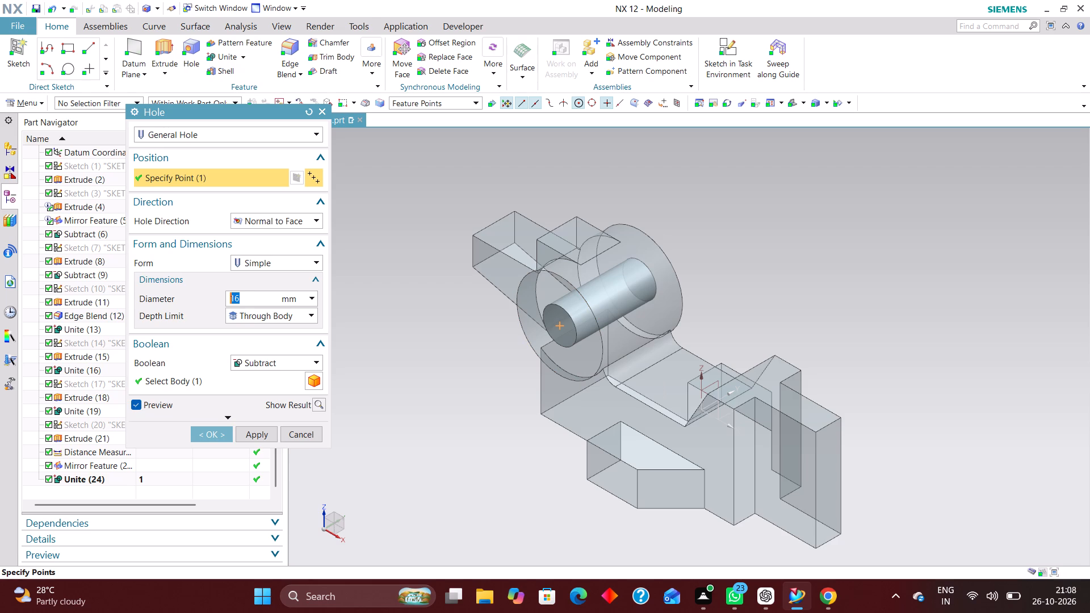
pyautogui.write('28')
pyautogui.press('Return')
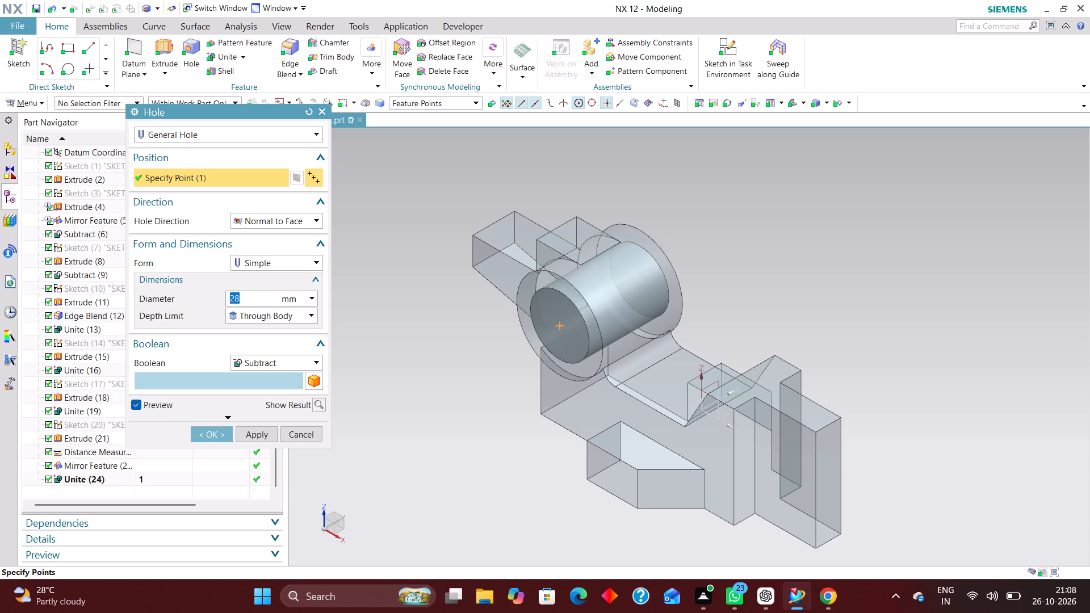
pyautogui.click(220, 431)
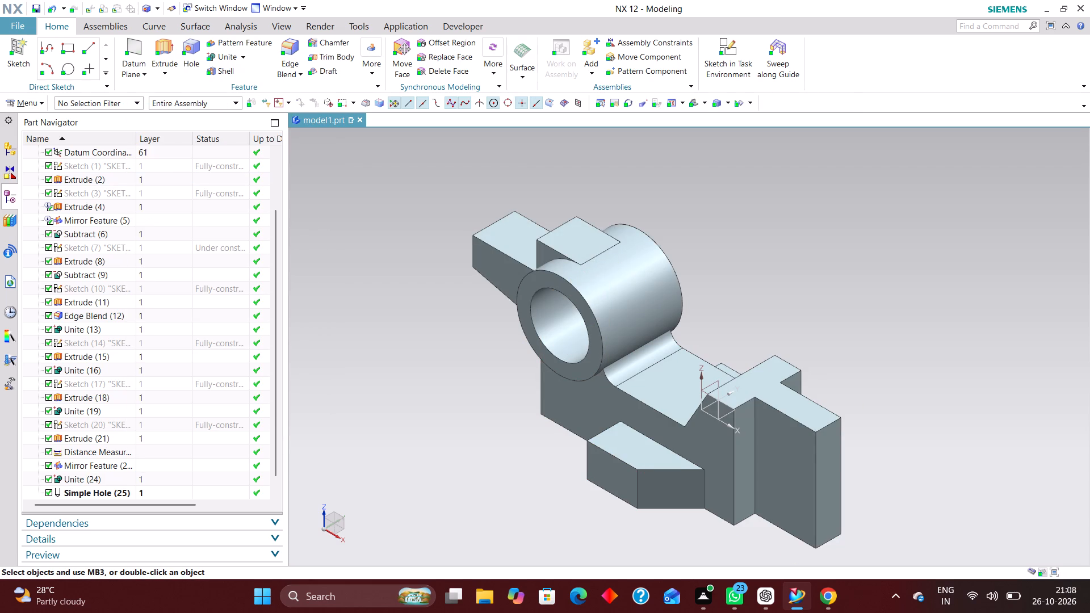
# Start another general hole on the base's flat top face beside the boss blend and place its sketch point there.
pyautogui.click(188, 41)
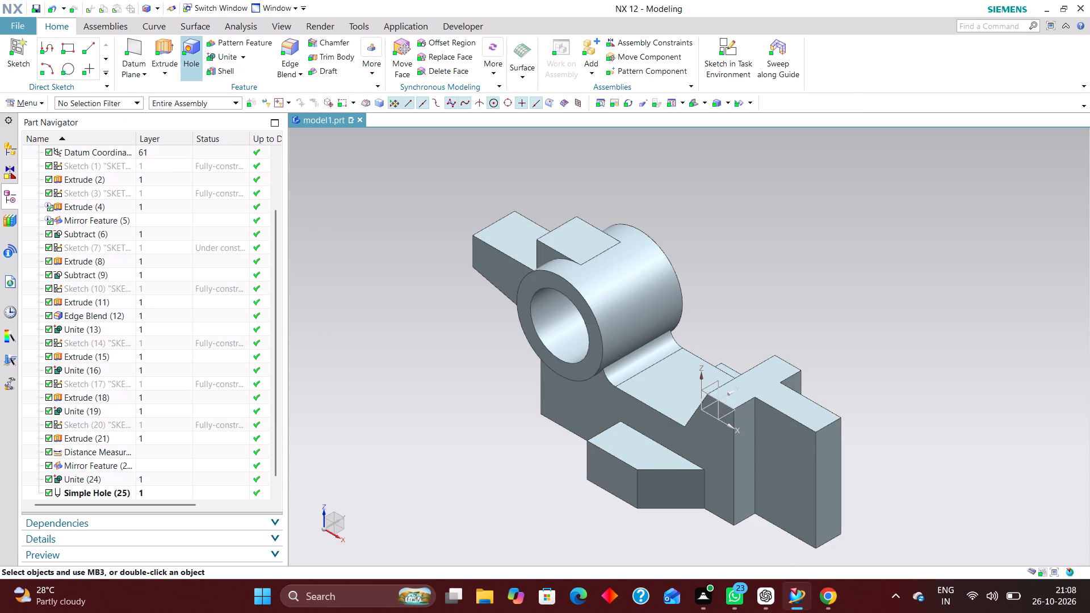
pyautogui.click(665, 390)
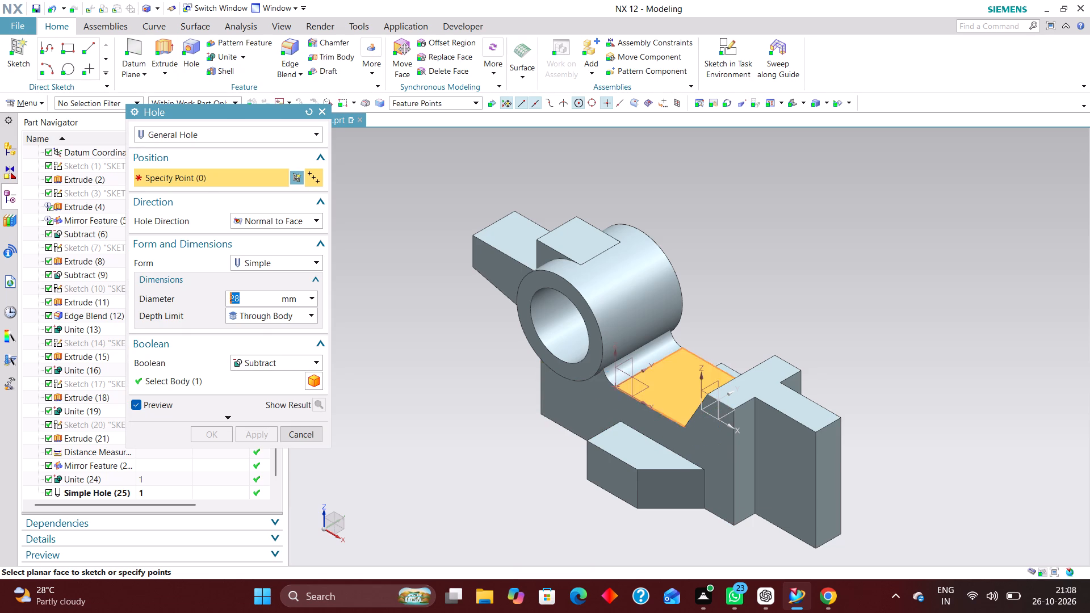
pyautogui.scroll(2, 787, 302)
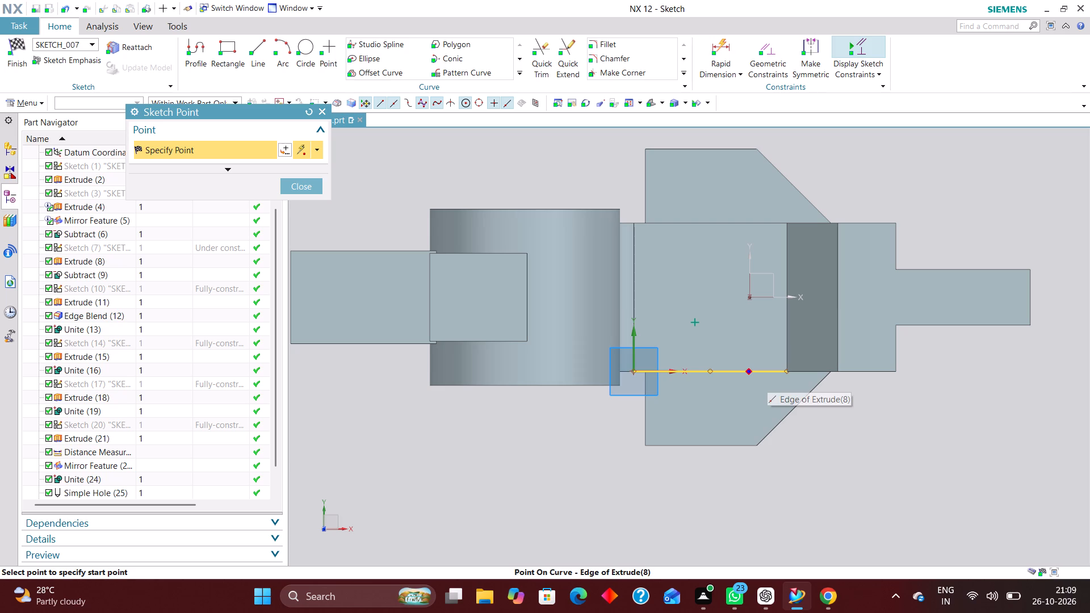
pyautogui.scroll(-2, 515, 358)
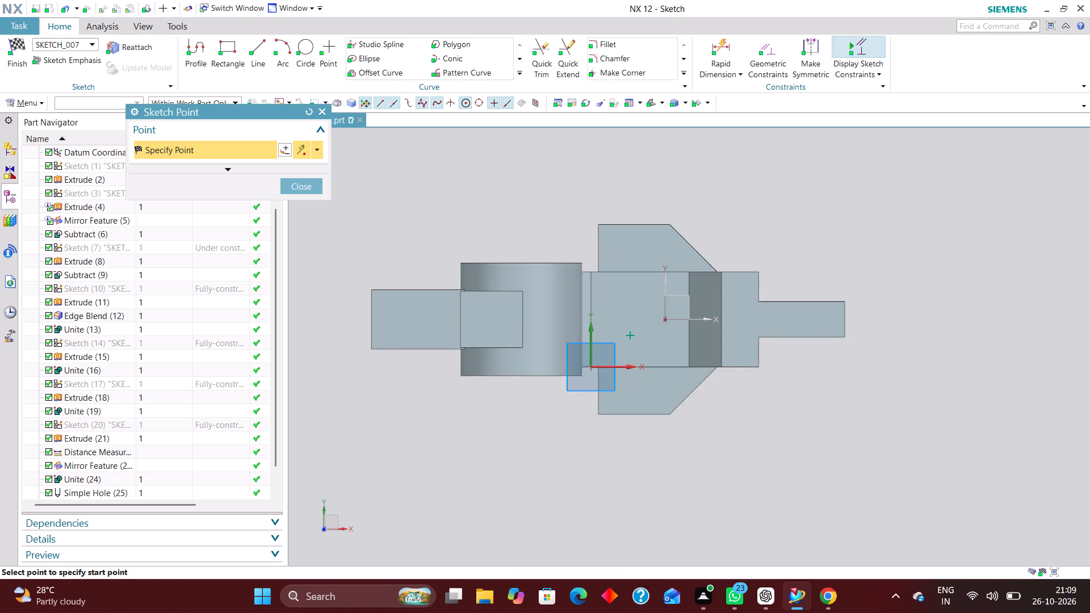
pyautogui.scroll(2, 668, 358)
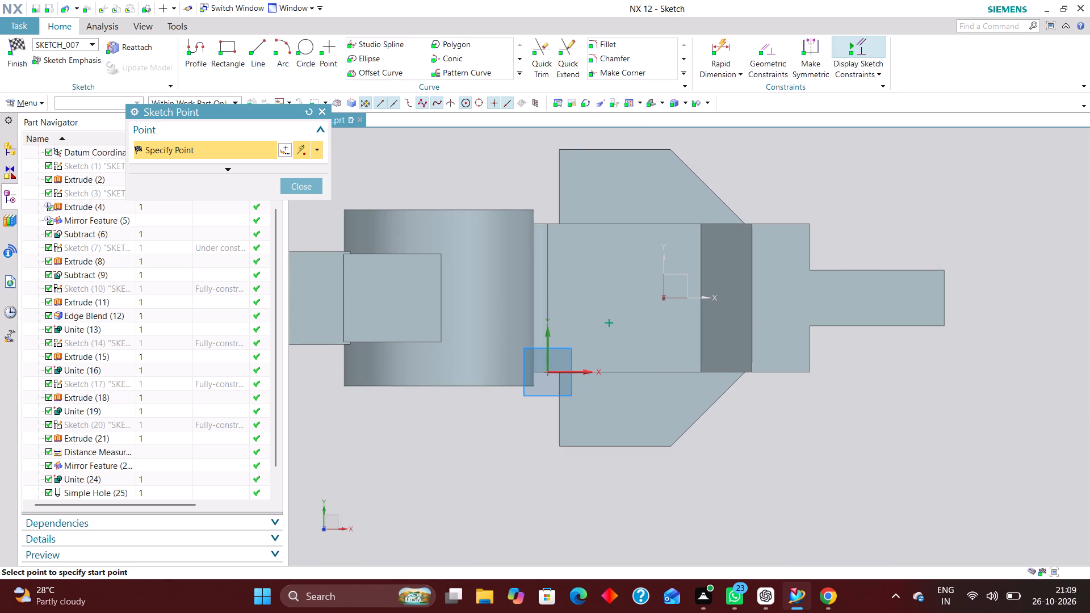
pyautogui.click(293, 188)
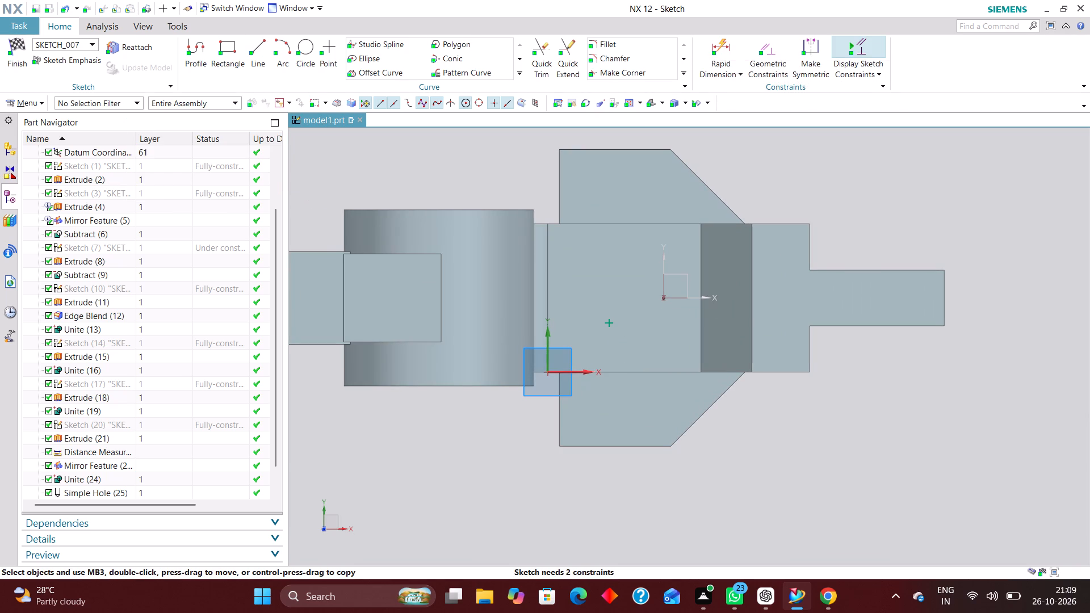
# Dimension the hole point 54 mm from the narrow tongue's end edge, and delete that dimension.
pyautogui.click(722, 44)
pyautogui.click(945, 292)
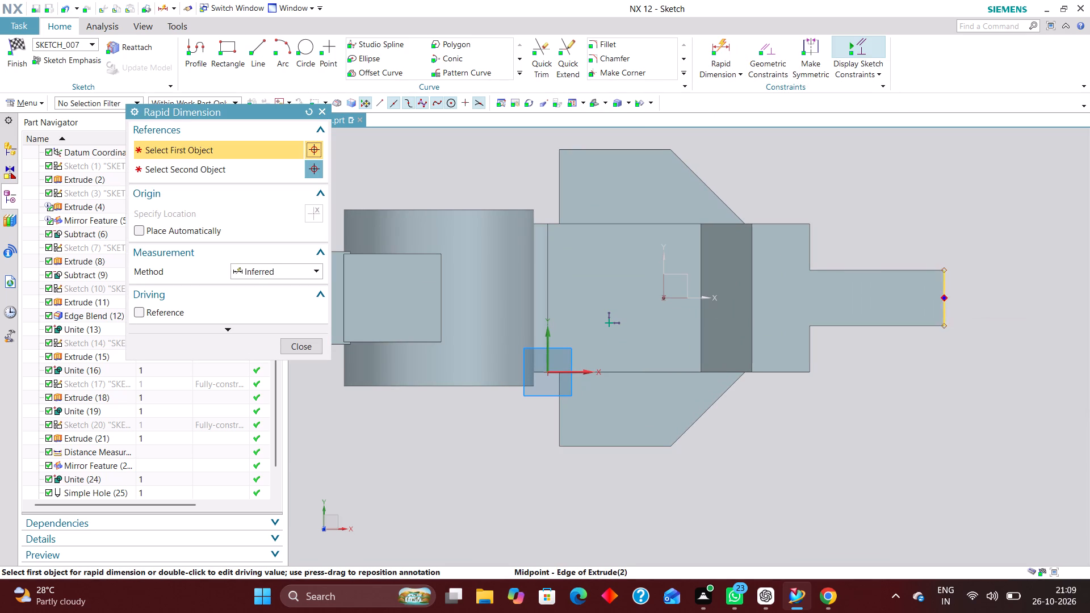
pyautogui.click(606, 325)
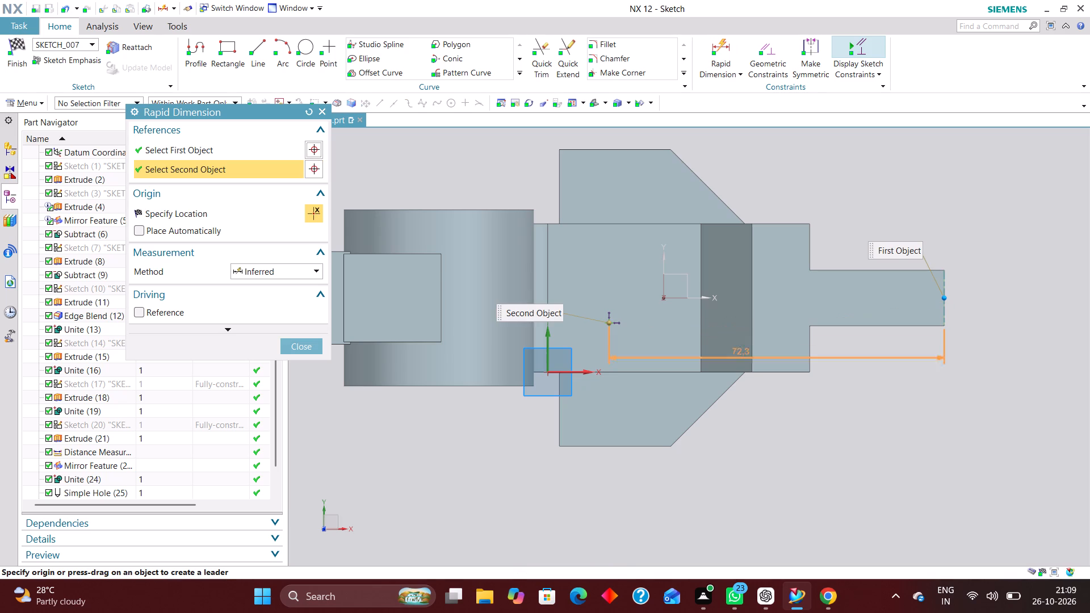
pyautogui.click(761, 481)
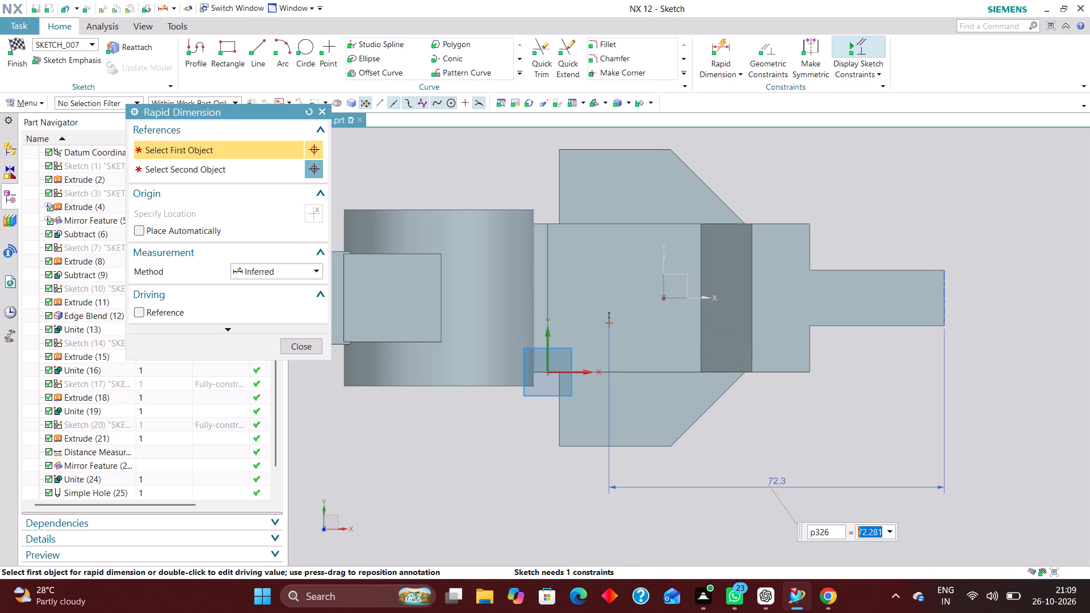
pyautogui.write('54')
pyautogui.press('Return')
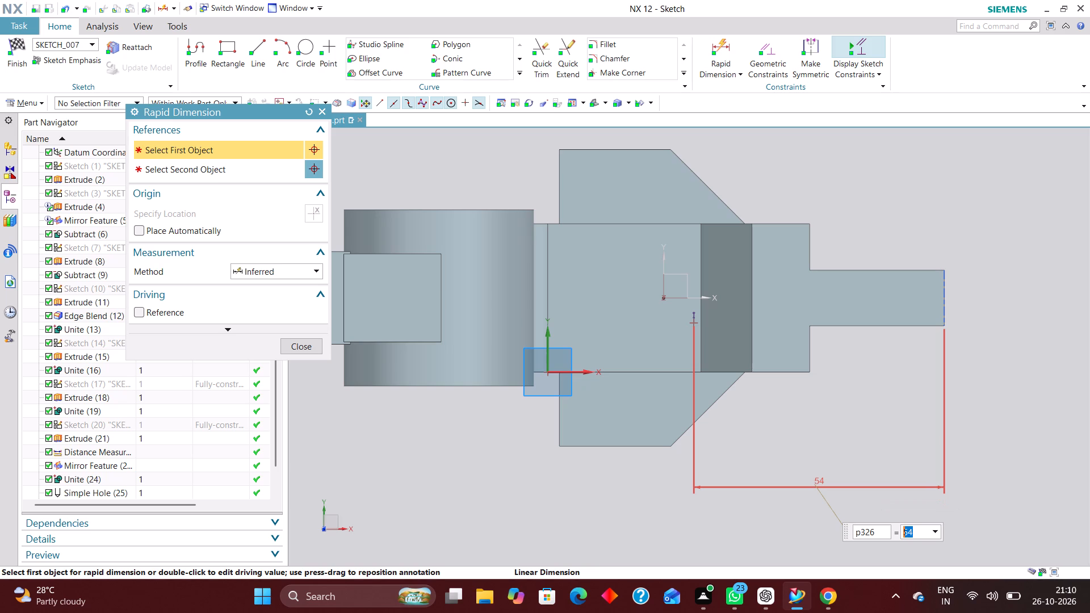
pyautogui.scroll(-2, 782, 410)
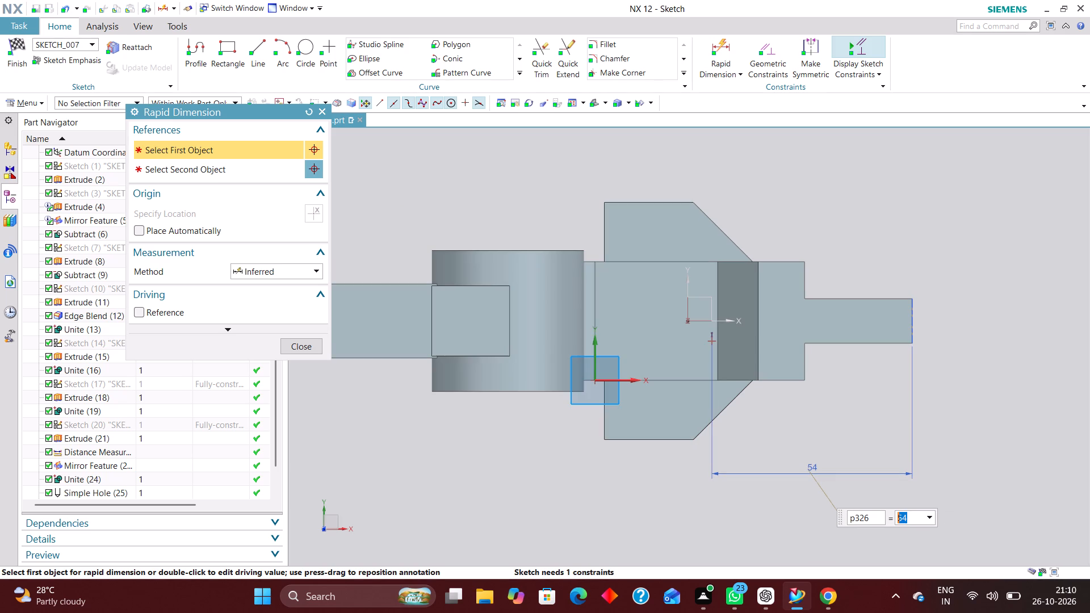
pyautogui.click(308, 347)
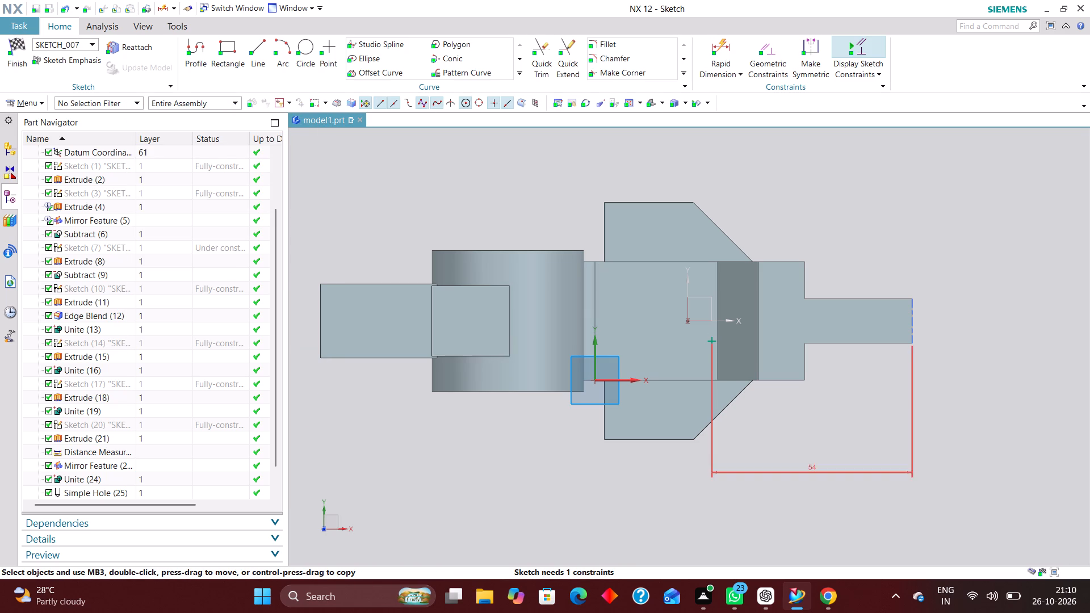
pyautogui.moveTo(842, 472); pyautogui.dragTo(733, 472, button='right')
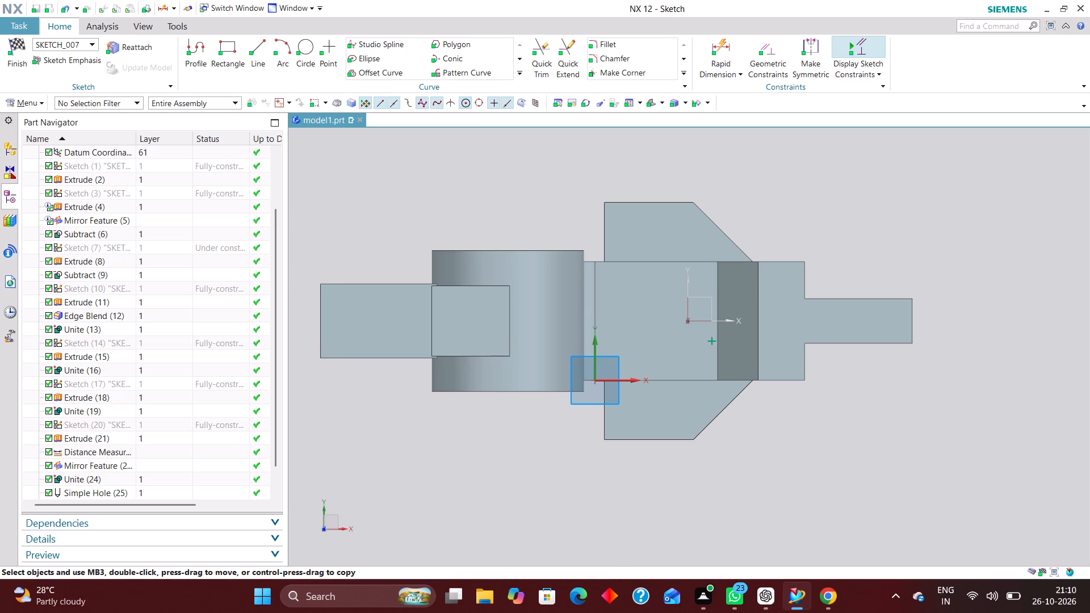
# Dimension the hole point 12 mm horizontally from the trapezoidal block's straight side edge nearest the boss.
pyautogui.click(719, 51)
pyautogui.click(608, 427)
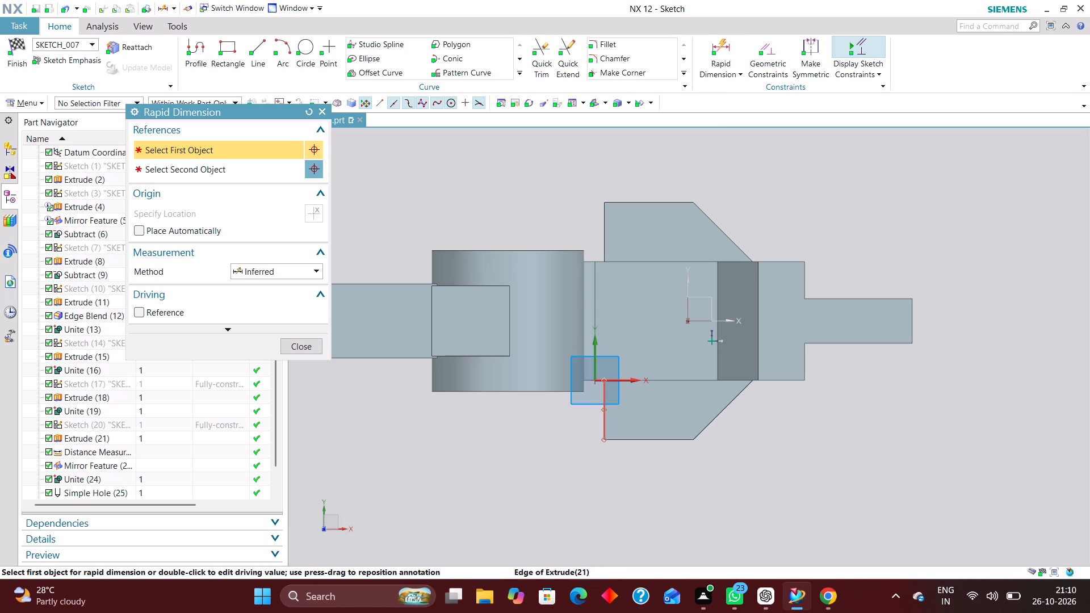
pyautogui.click(713, 339)
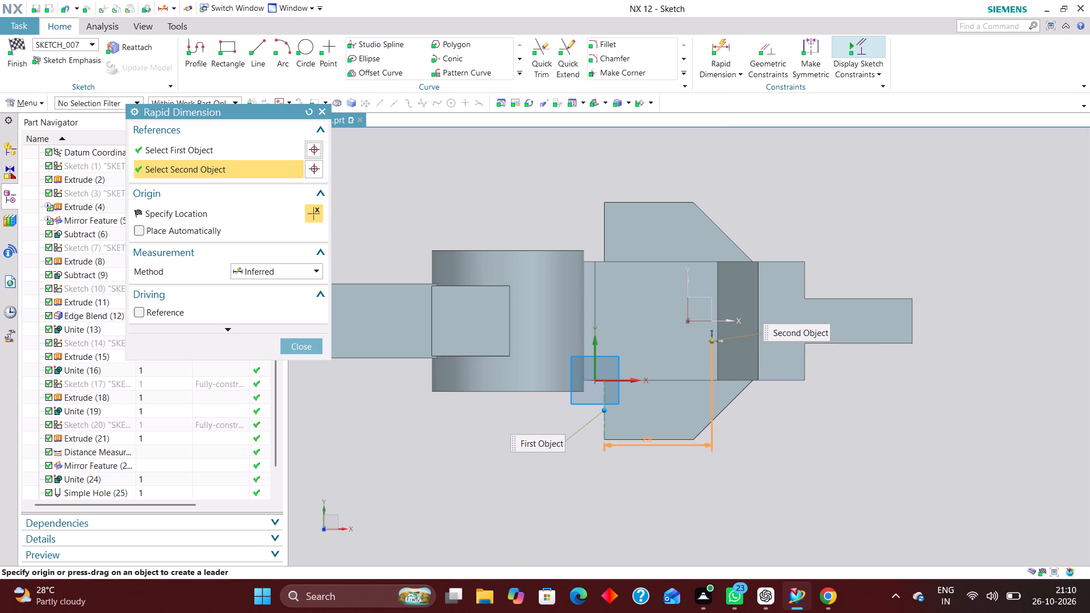
pyautogui.click(651, 480)
pyautogui.write('12')
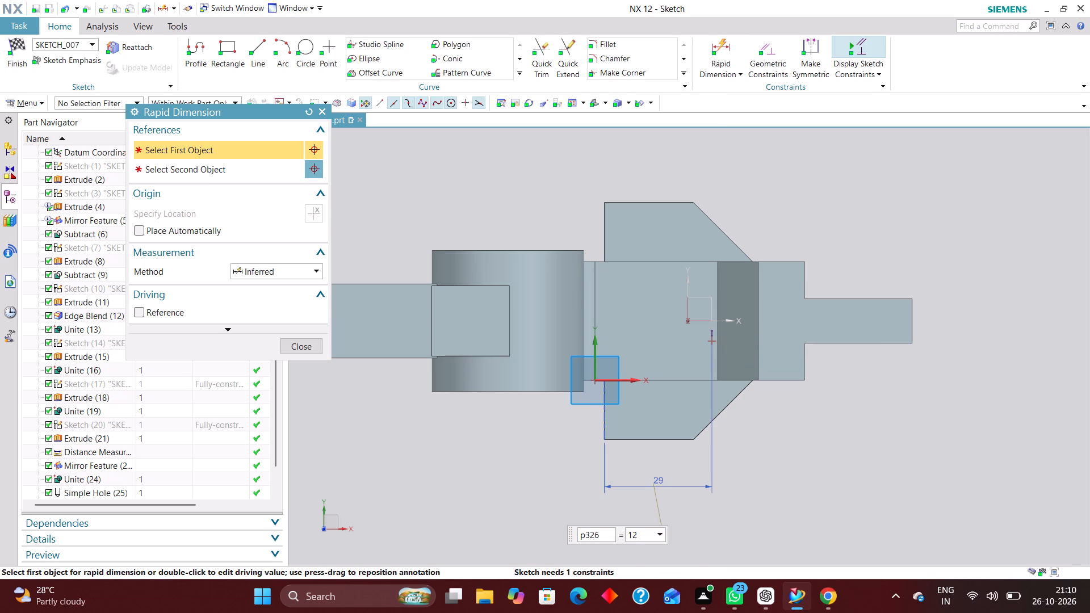
pyautogui.press('Return')
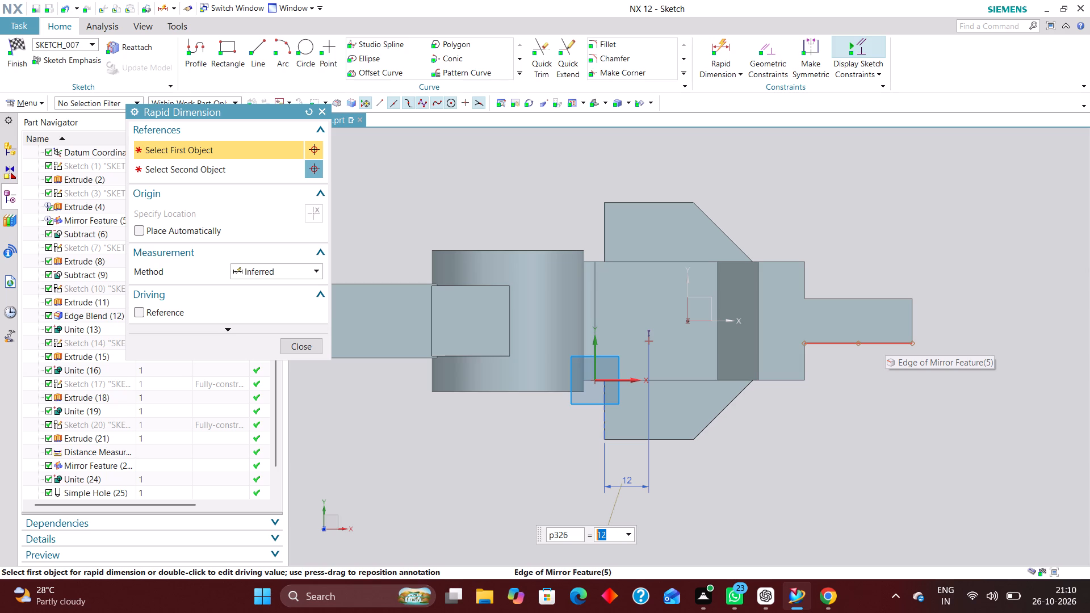
# Constrain the hole point onto the datum X axis with Point on Curve and finish the sketch.
pyautogui.click(777, 52)
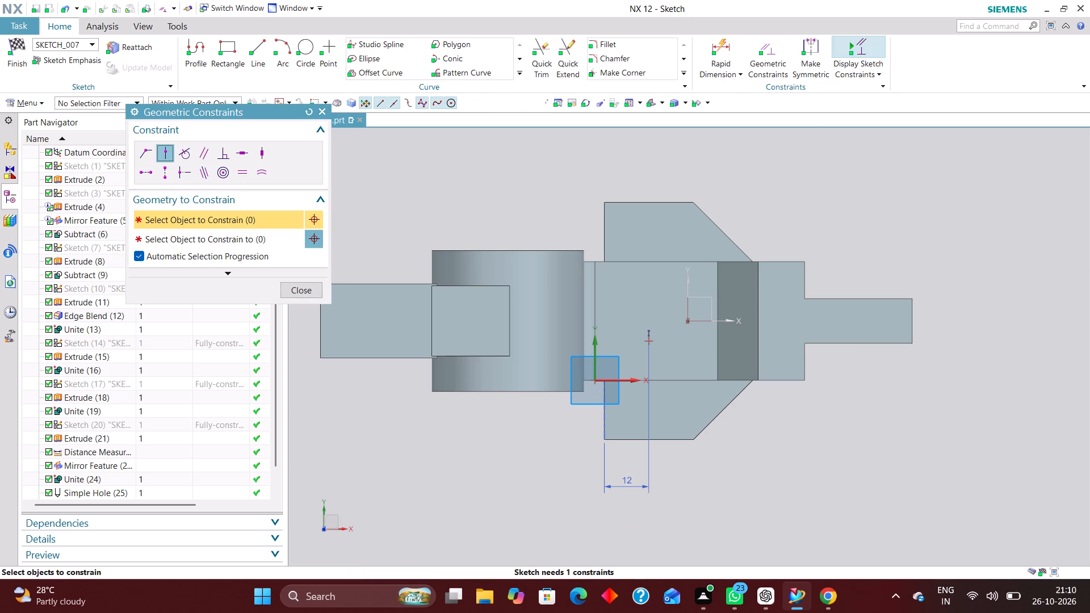
pyautogui.click(647, 341)
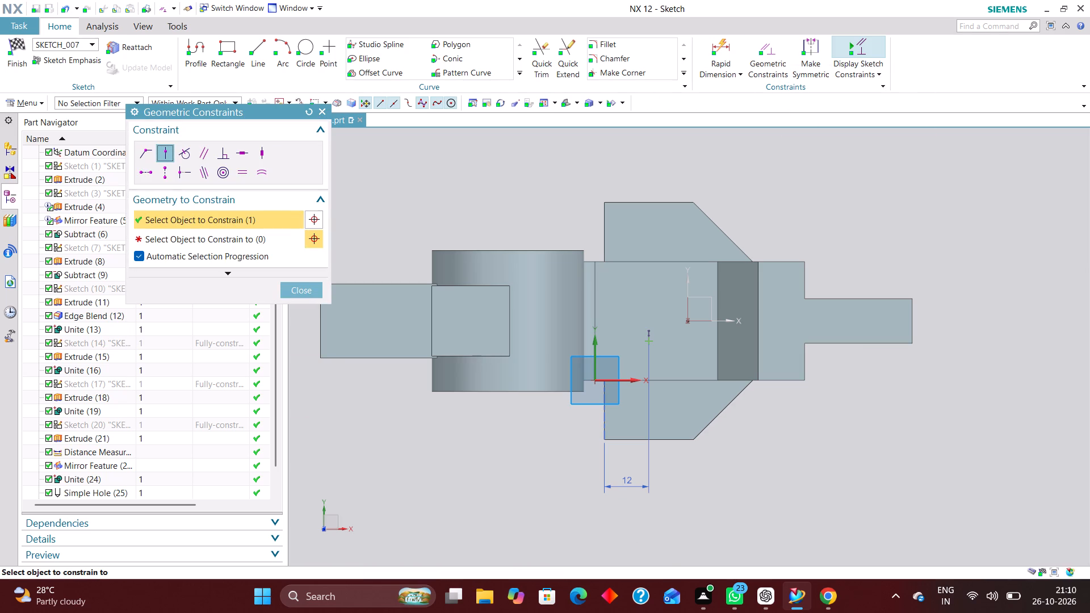
pyautogui.click(702, 321)
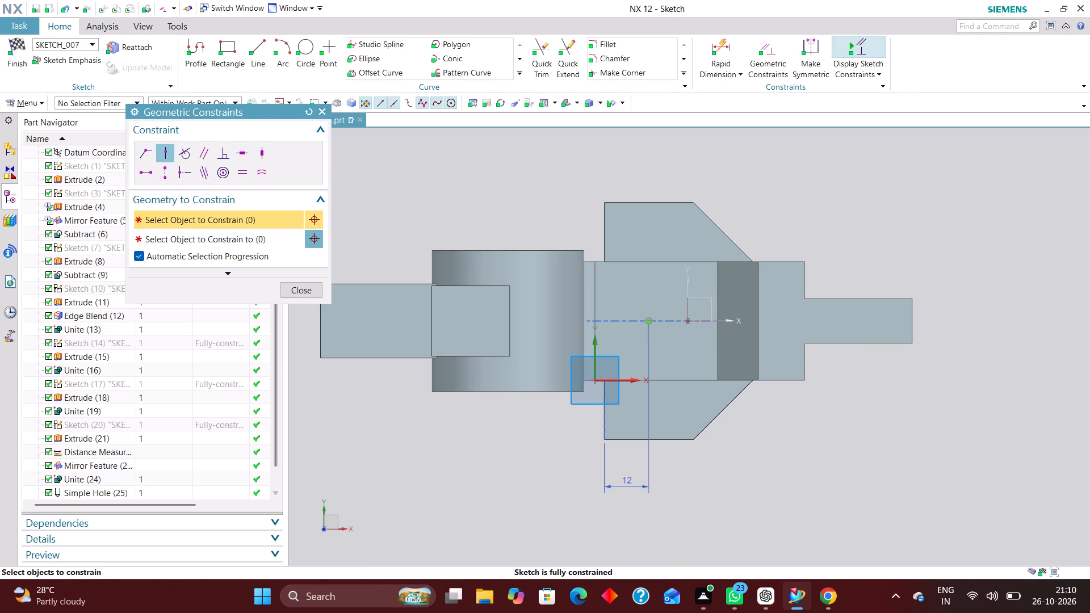
pyautogui.click(307, 293)
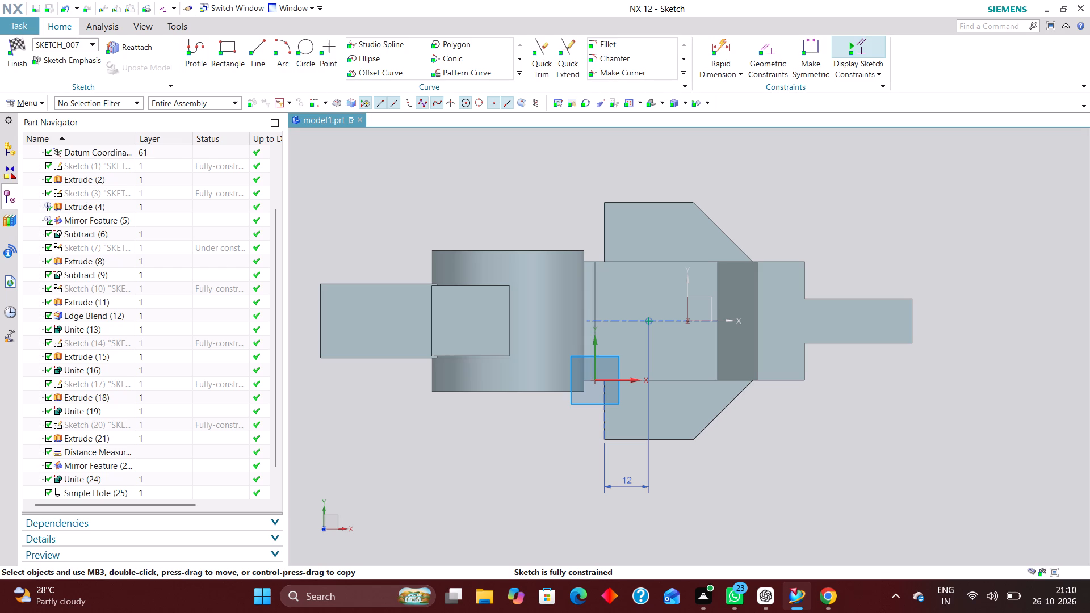
pyautogui.click(16, 44)
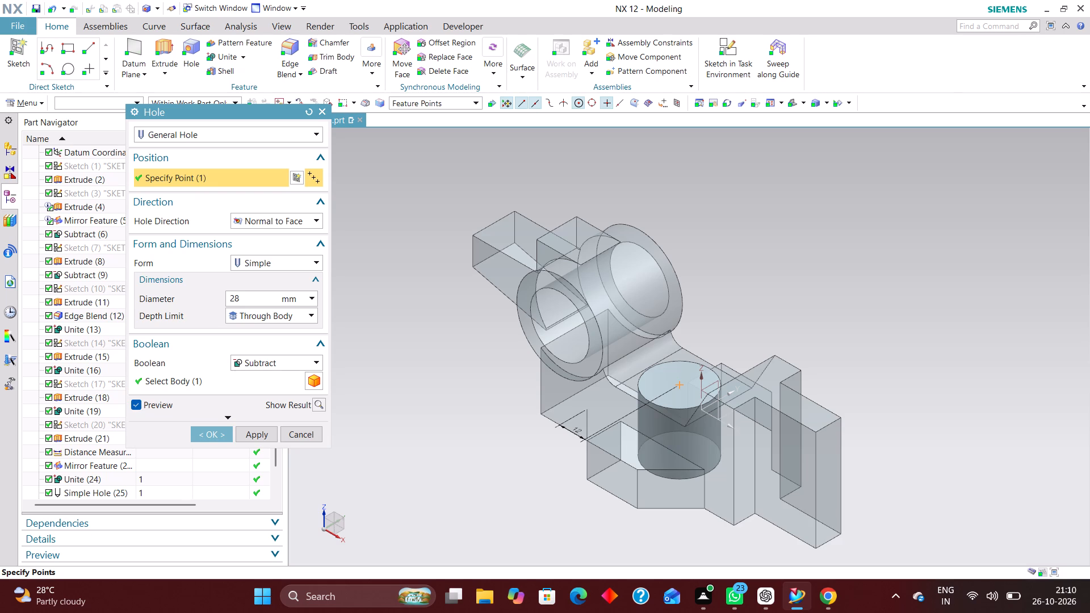
# Set the hole's diameter to 25 mm with a depth value of 2 mm and create it as a shallow recess in the base.
pyautogui.moveTo(261, 297); pyautogui.dragTo(200, 300)
pyautogui.press('1')
pyautogui.press('5')
pyautogui.press('BackSpace')
pyautogui.press('BackSpace')
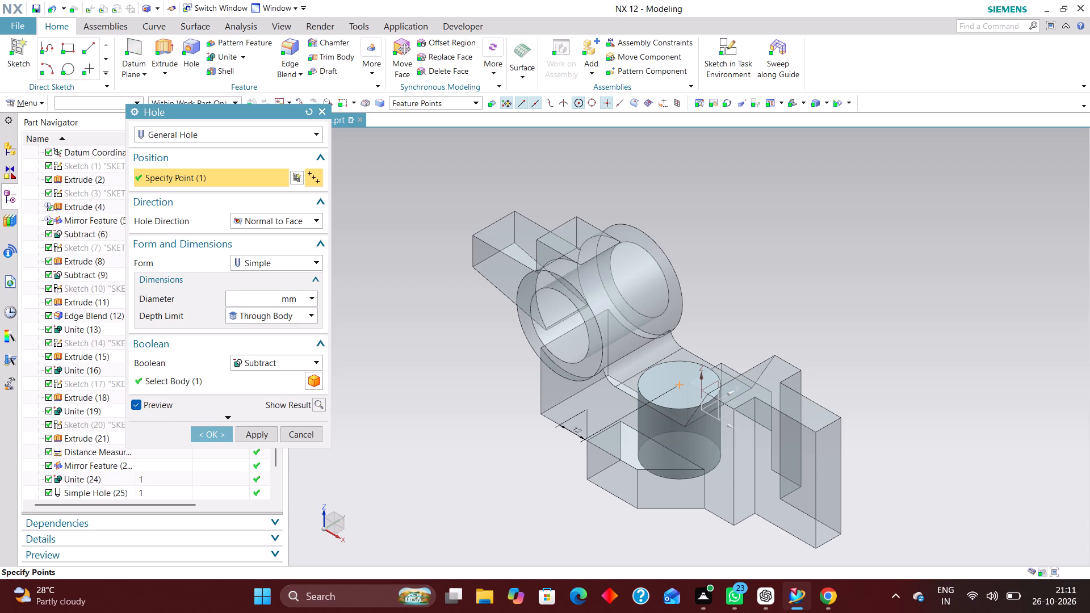
pyautogui.write('25')
pyautogui.press('Return')
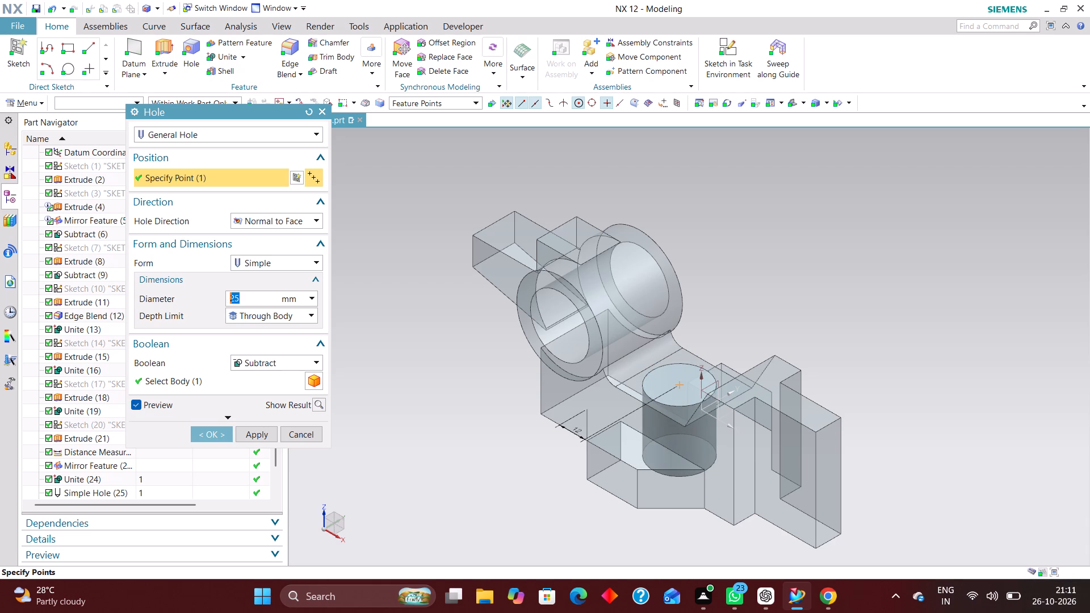
pyautogui.click(294, 313)
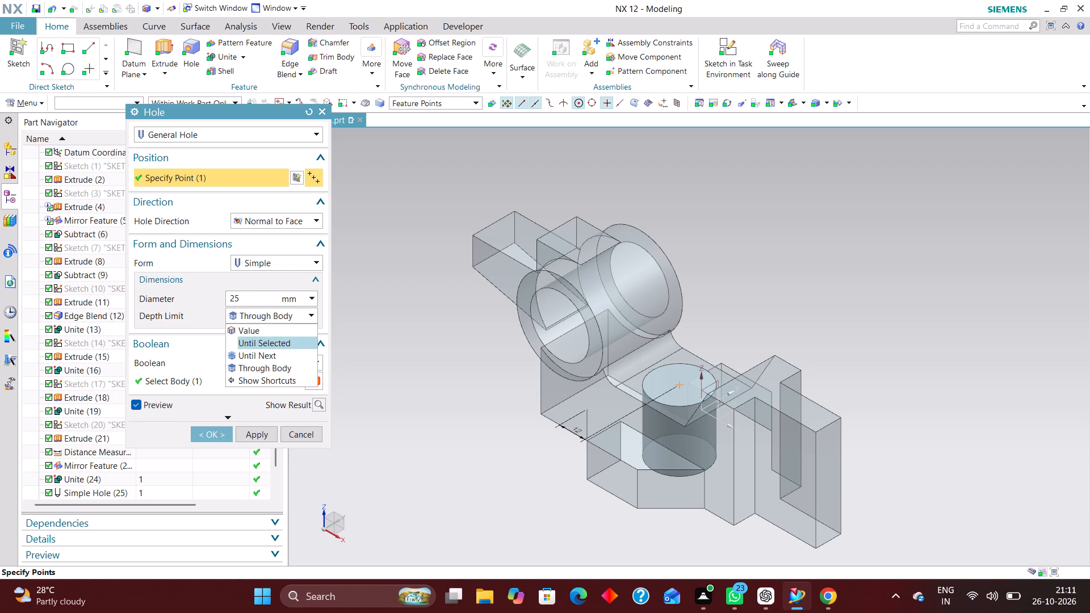
pyautogui.click(285, 323)
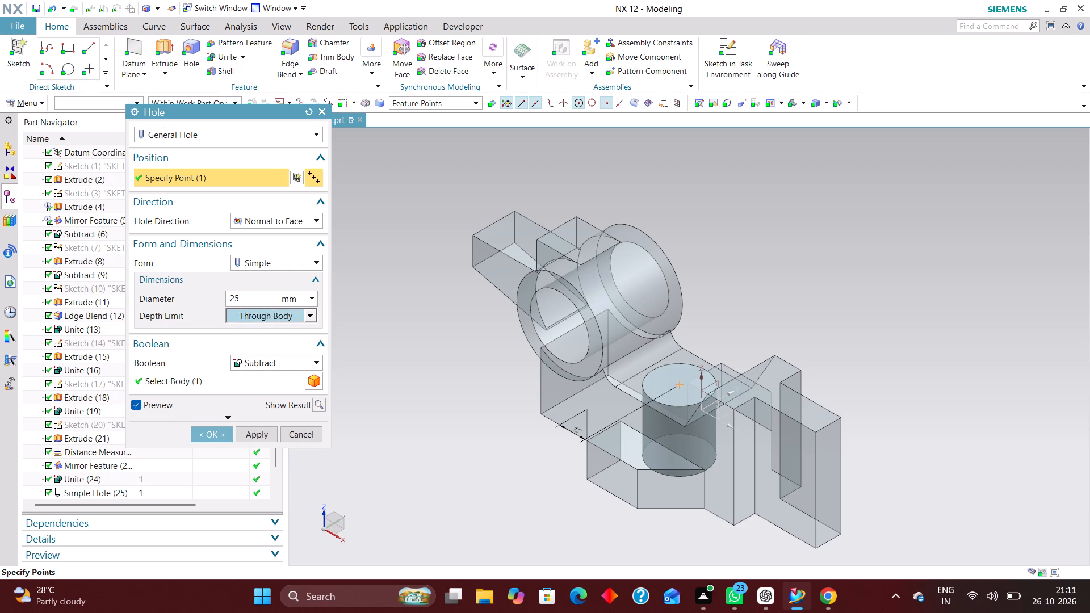
pyautogui.click(312, 314)
pyautogui.click(268, 328)
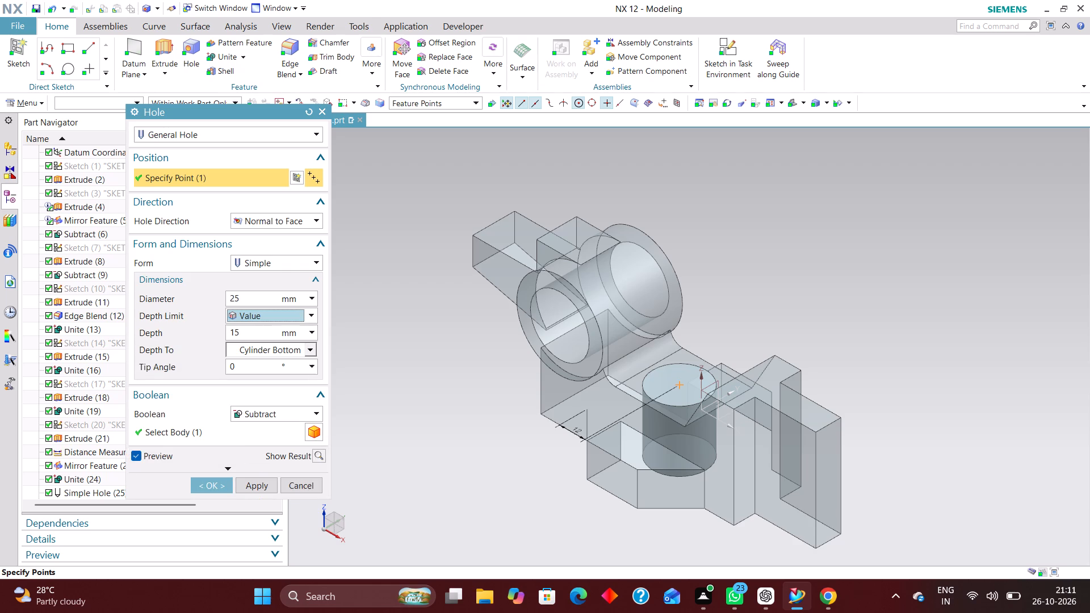
pyautogui.moveTo(242, 333); pyautogui.dragTo(219, 334)
pyautogui.press('2')
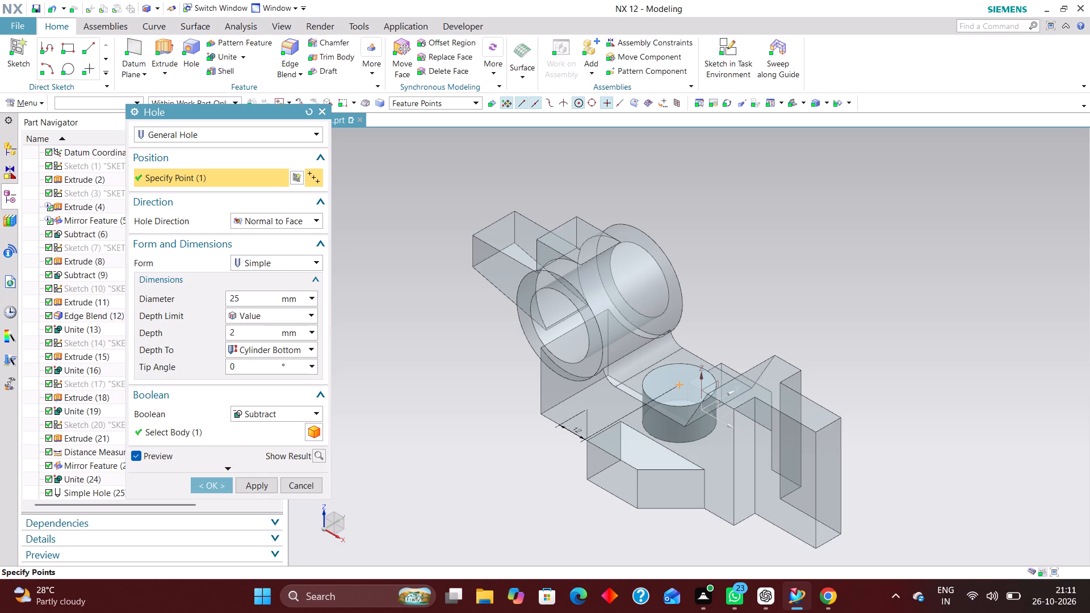
pyautogui.press('Return')
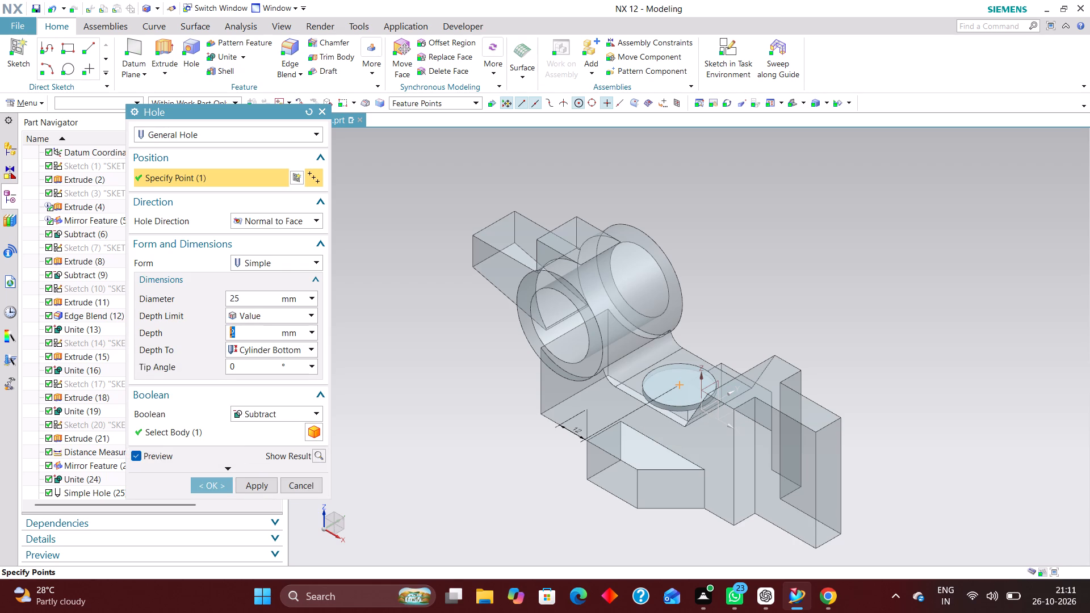
pyautogui.click(206, 483)
# Add a simple 12 mm diameter hole through the body, centred on the circular edge of the shallow recess.
pyautogui.scroll(2, 833, 359)
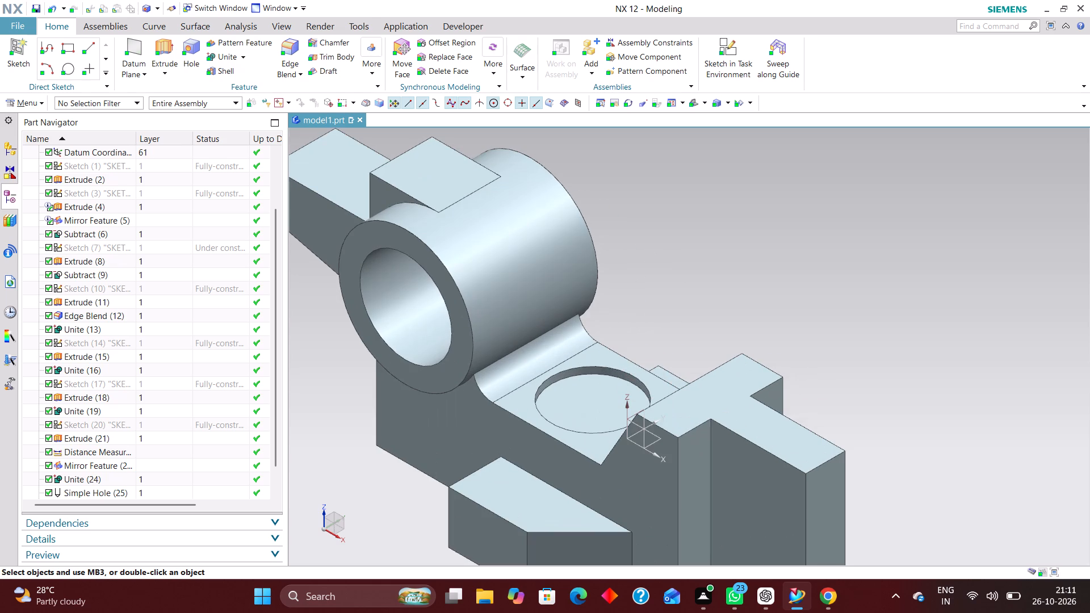
pyautogui.click(193, 51)
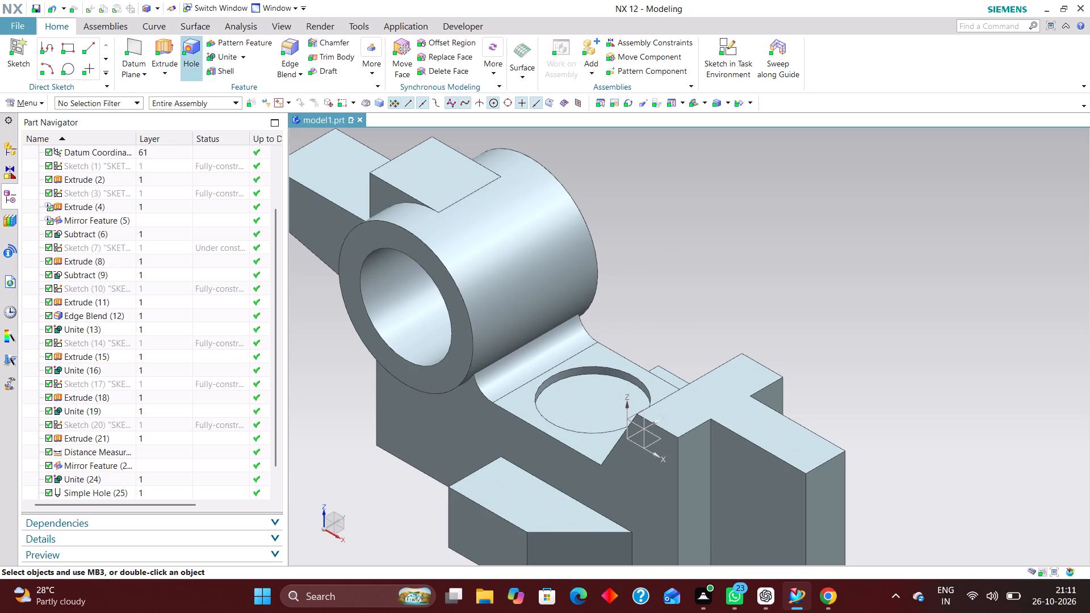
pyautogui.click(628, 381)
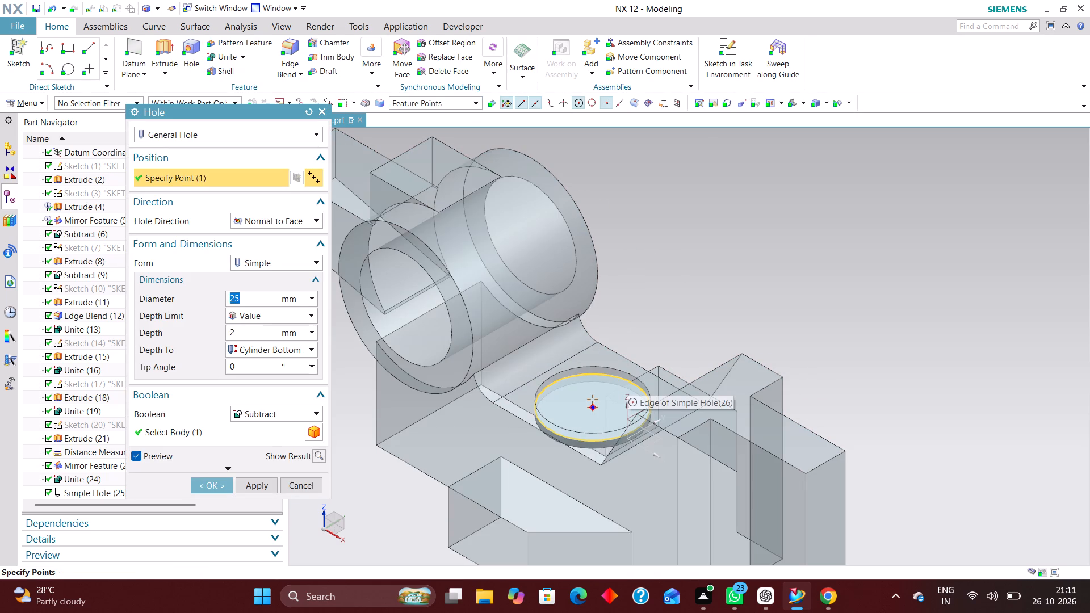
pyautogui.write('12')
pyautogui.press('Return')
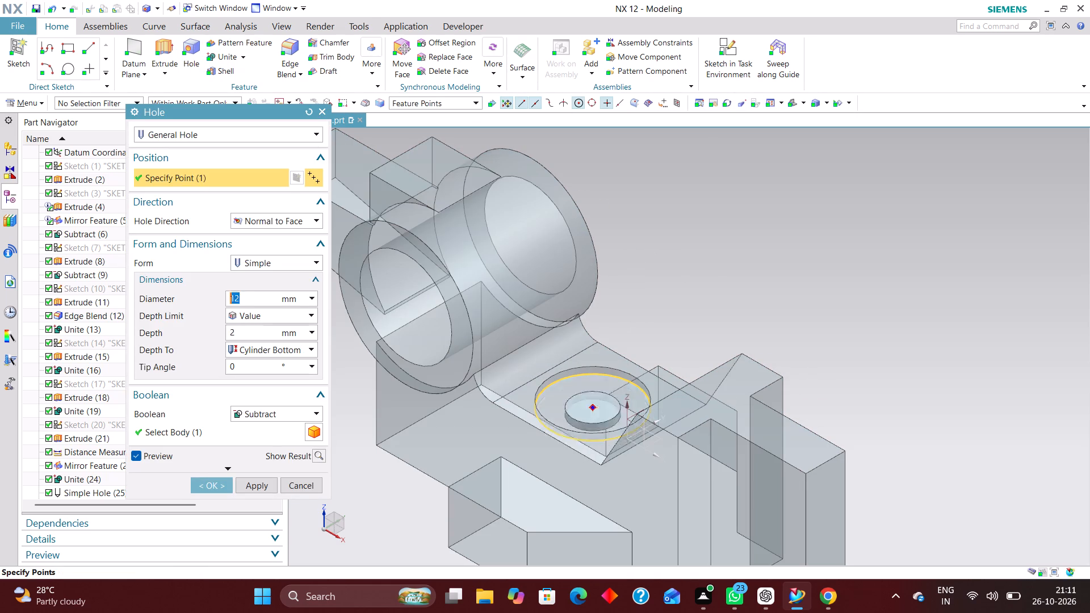
pyautogui.click(272, 316)
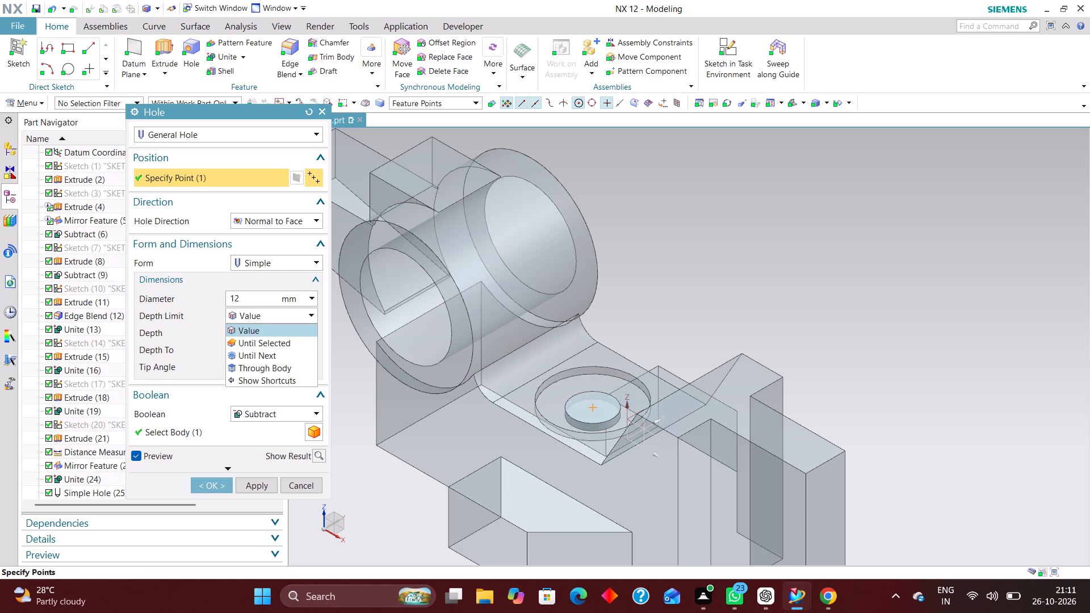
pyautogui.click(283, 364)
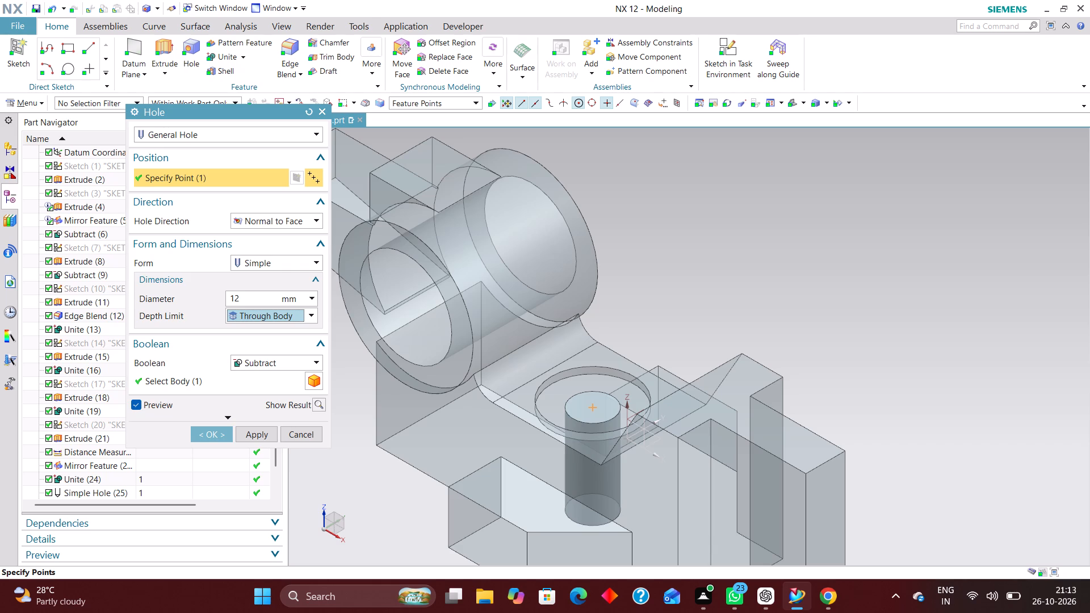
pyautogui.scroll(-1, 565, 385)
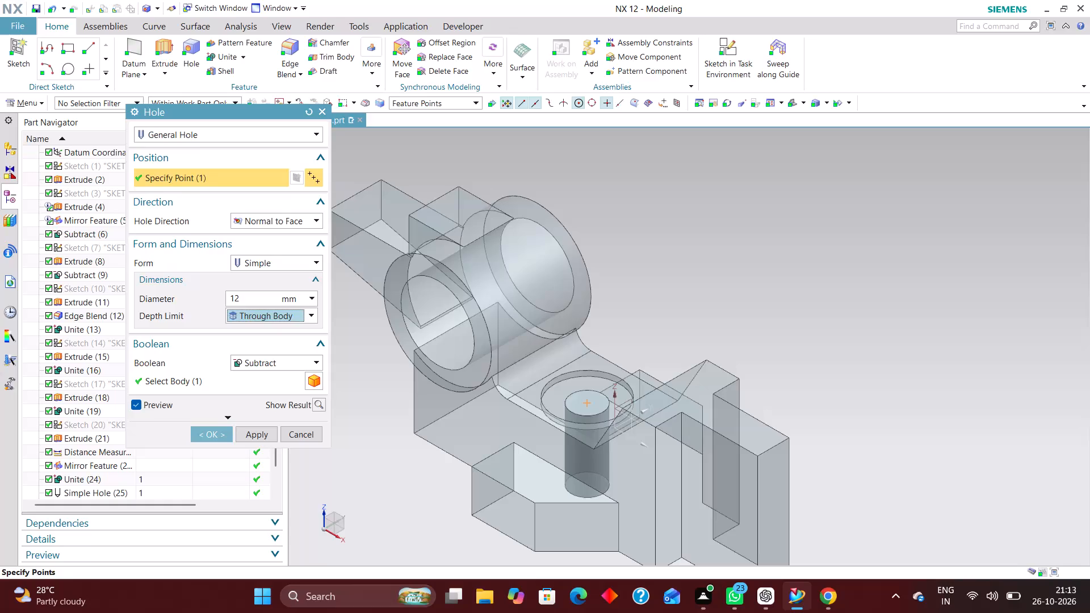
pyautogui.scroll(-3, 614, 345)
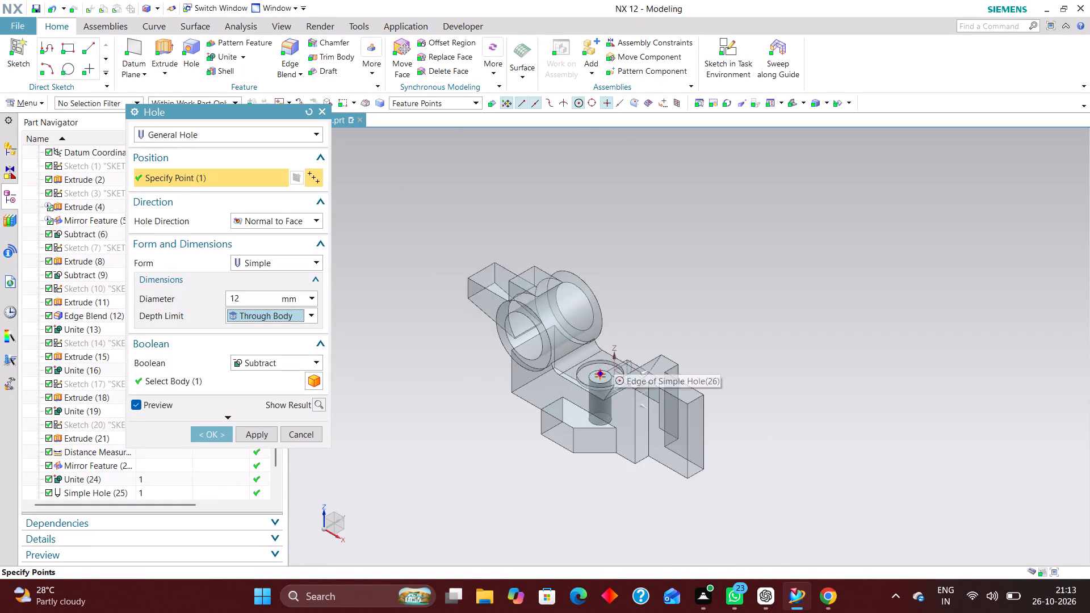
pyautogui.scroll(4, 593, 401)
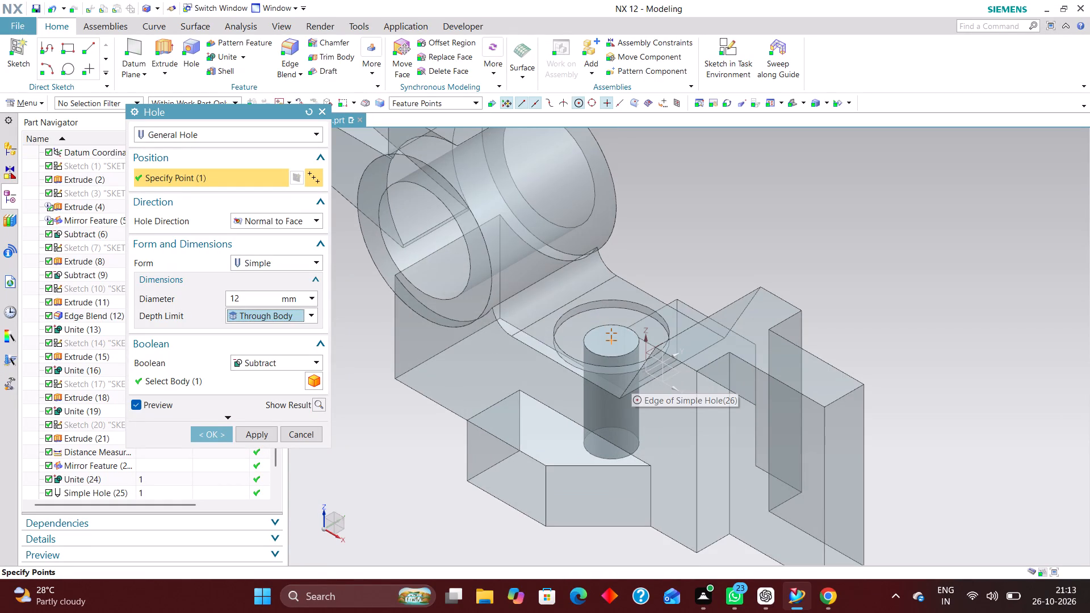
pyautogui.click(208, 435)
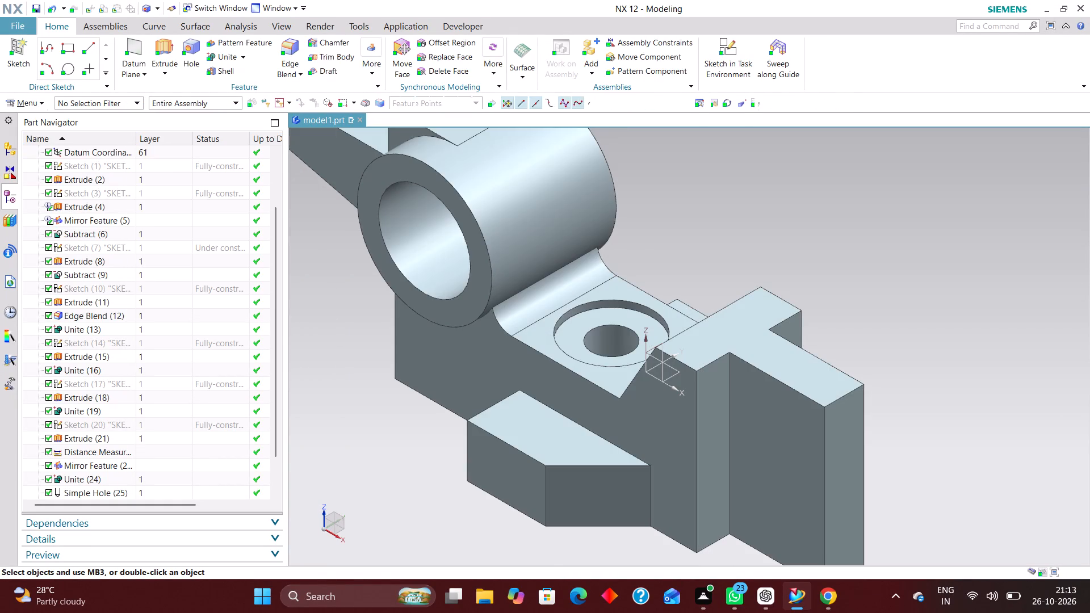
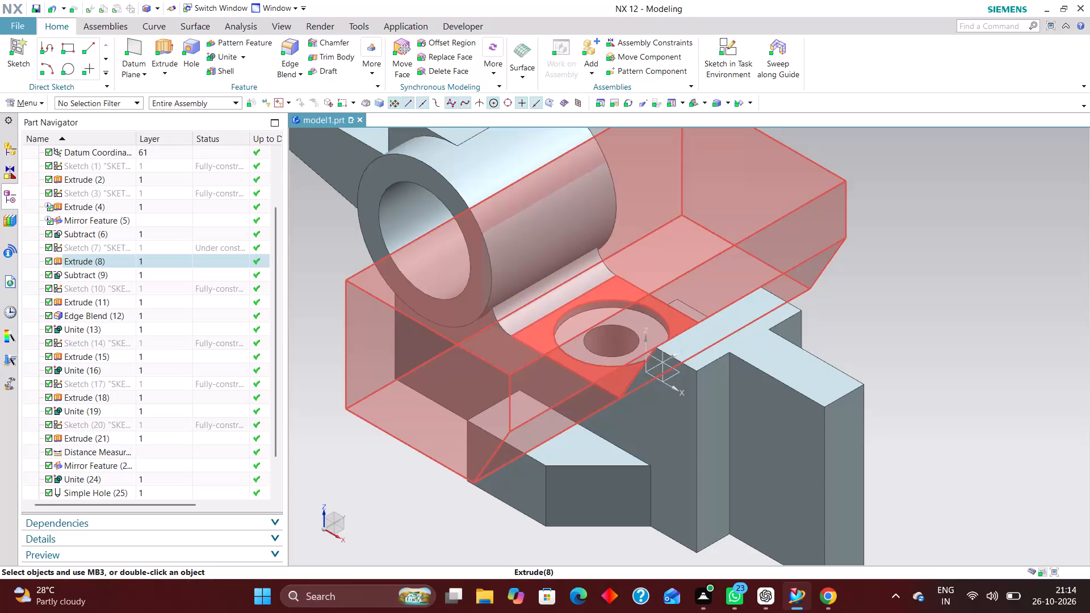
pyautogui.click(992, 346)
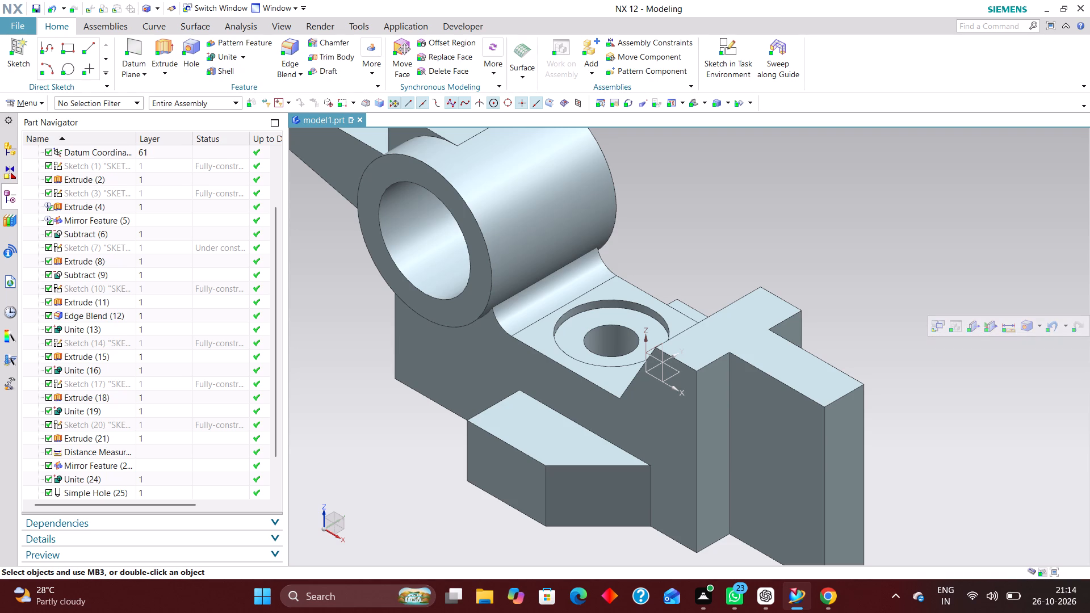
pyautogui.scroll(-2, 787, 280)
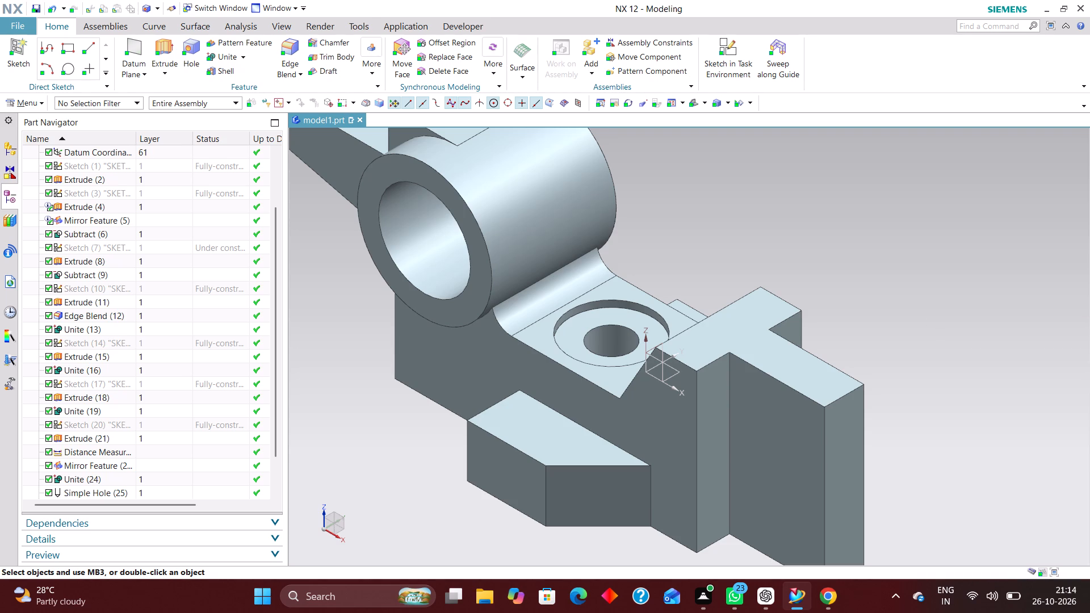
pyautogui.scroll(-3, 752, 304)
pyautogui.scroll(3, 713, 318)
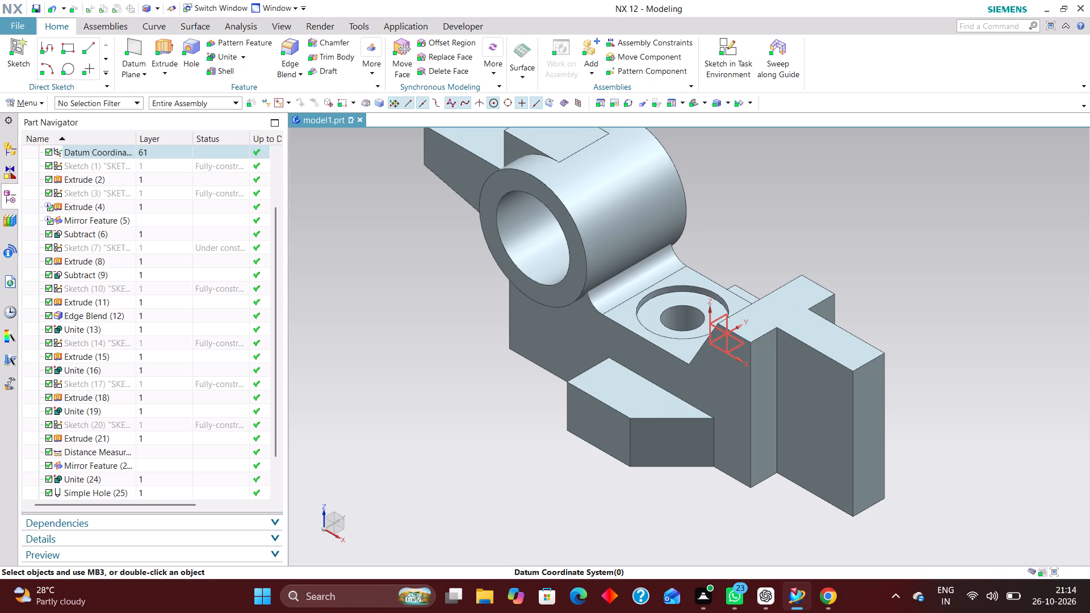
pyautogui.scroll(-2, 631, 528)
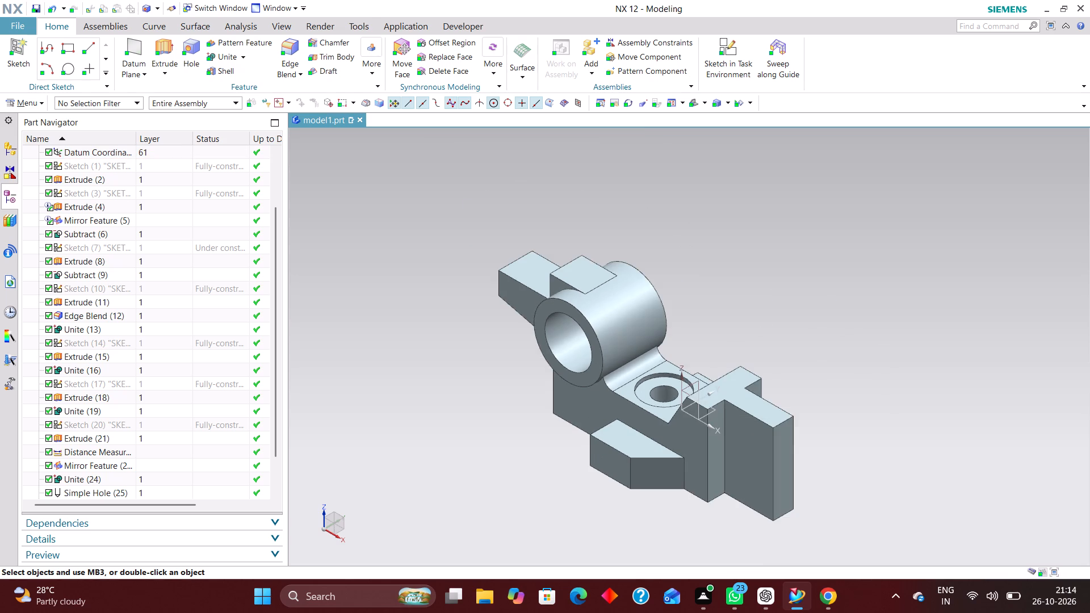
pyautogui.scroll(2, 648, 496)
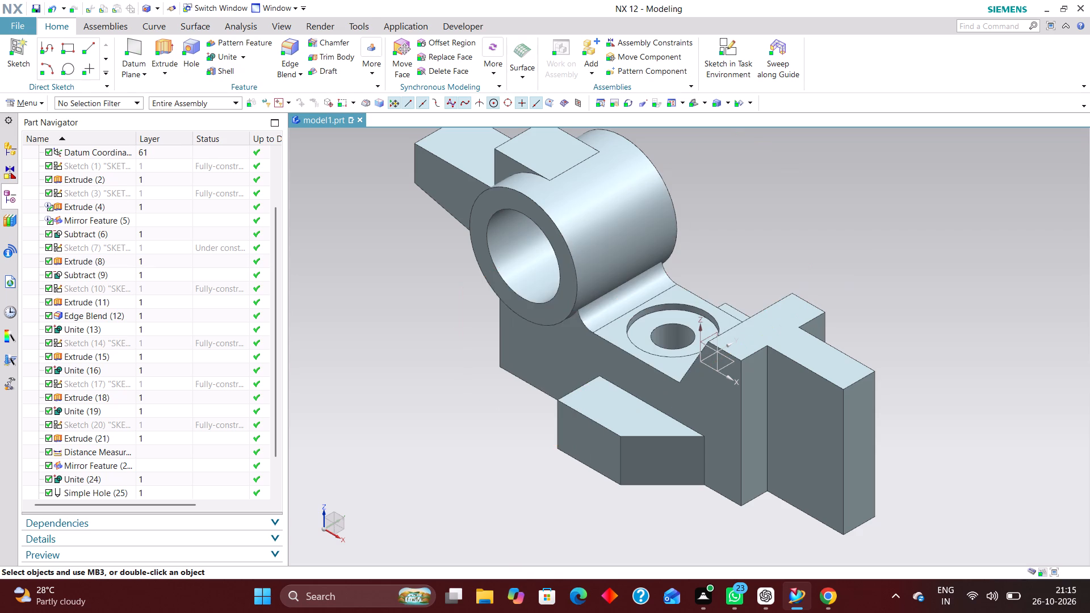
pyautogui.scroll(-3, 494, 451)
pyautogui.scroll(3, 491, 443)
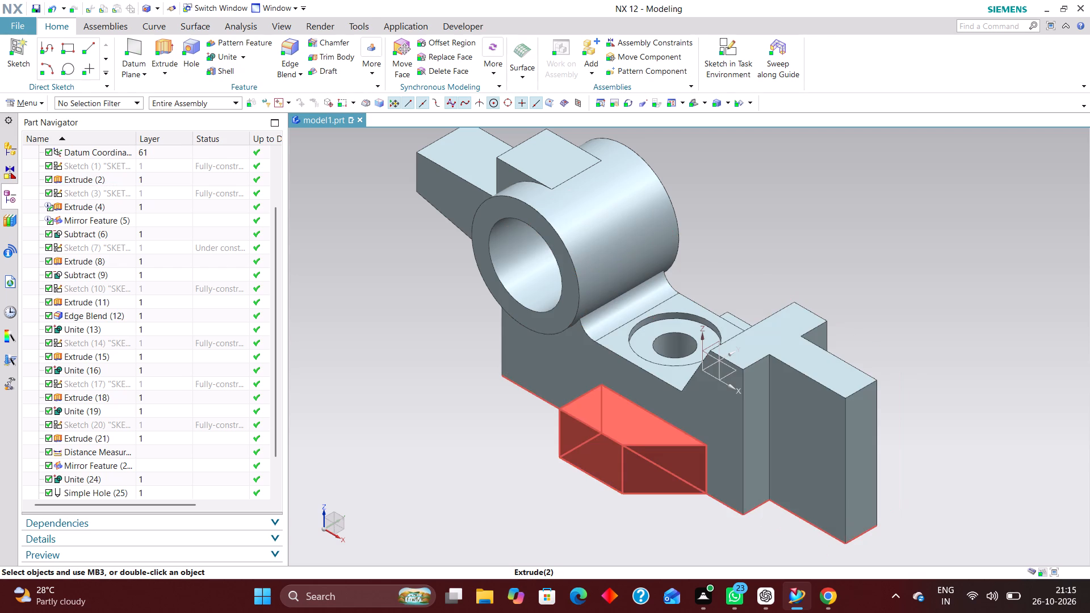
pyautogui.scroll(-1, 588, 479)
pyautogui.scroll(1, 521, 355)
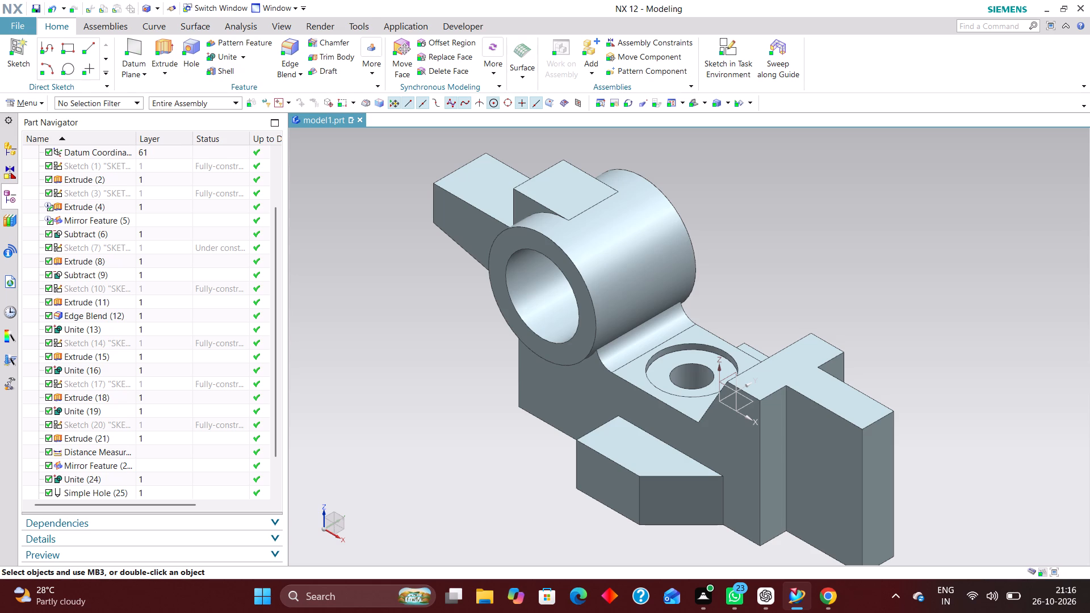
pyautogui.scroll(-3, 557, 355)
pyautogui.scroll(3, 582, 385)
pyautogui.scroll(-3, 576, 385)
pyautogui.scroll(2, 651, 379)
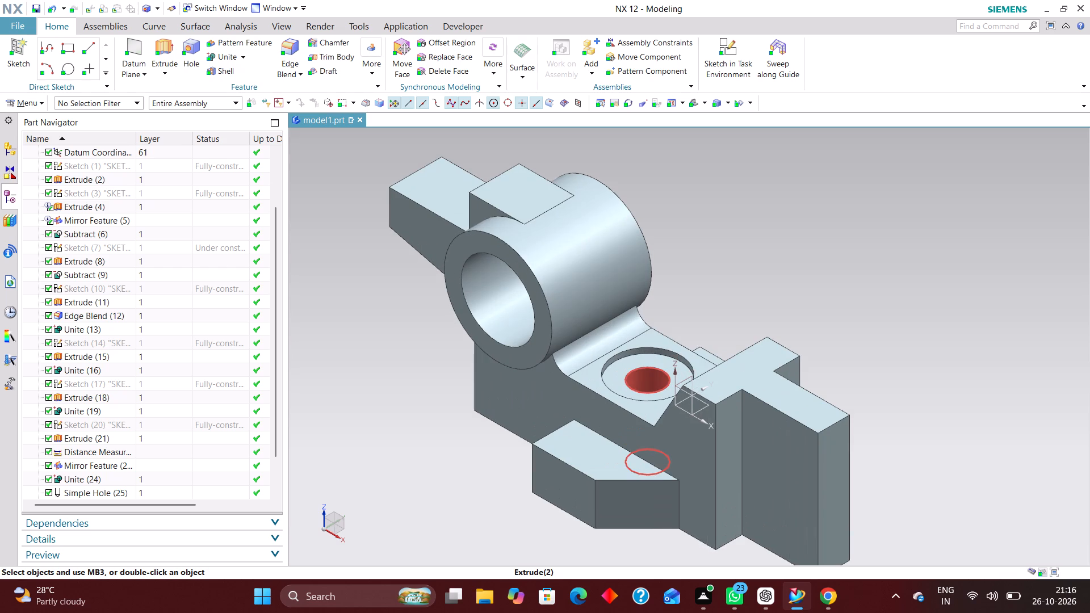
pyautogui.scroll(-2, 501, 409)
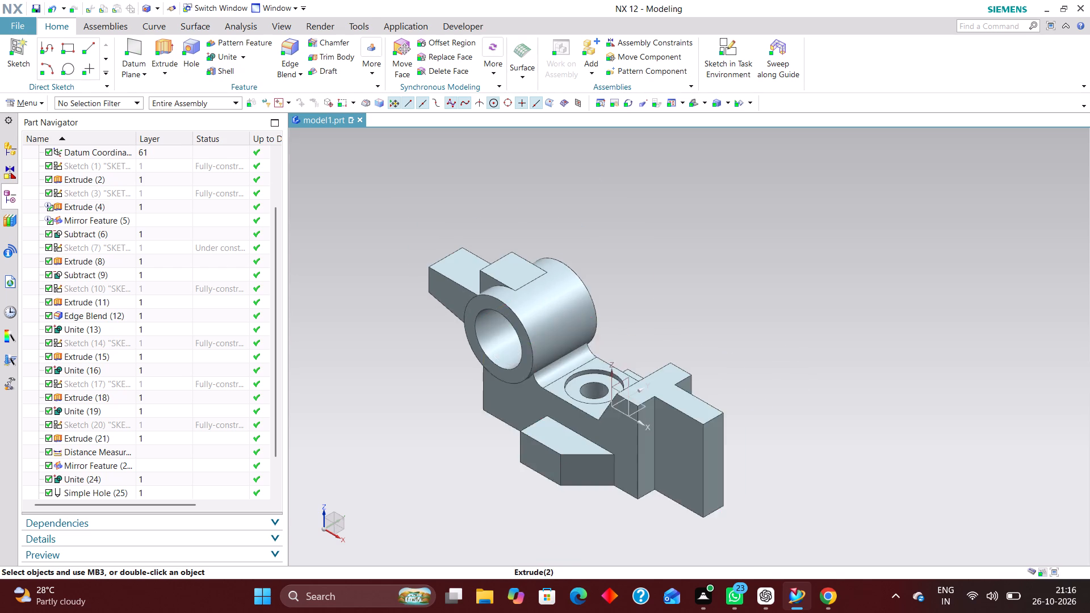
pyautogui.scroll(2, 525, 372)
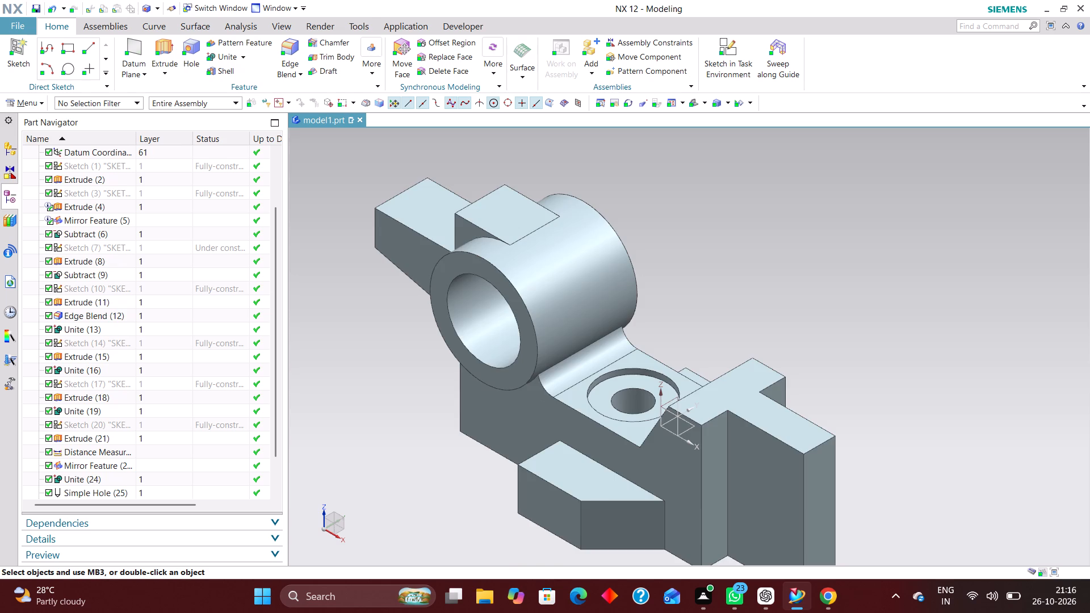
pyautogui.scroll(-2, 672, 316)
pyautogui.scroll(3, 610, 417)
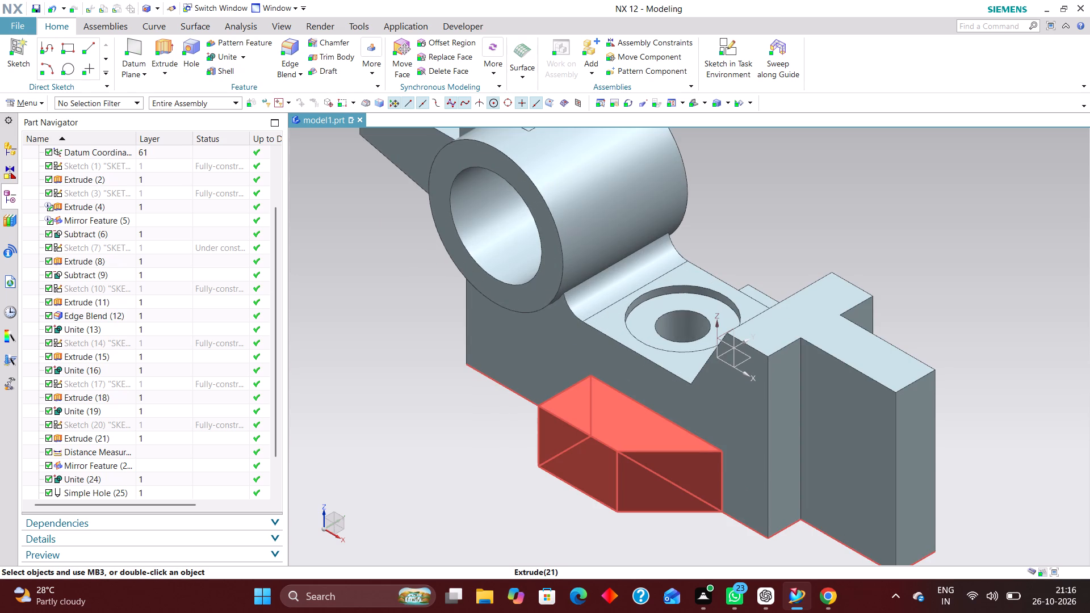
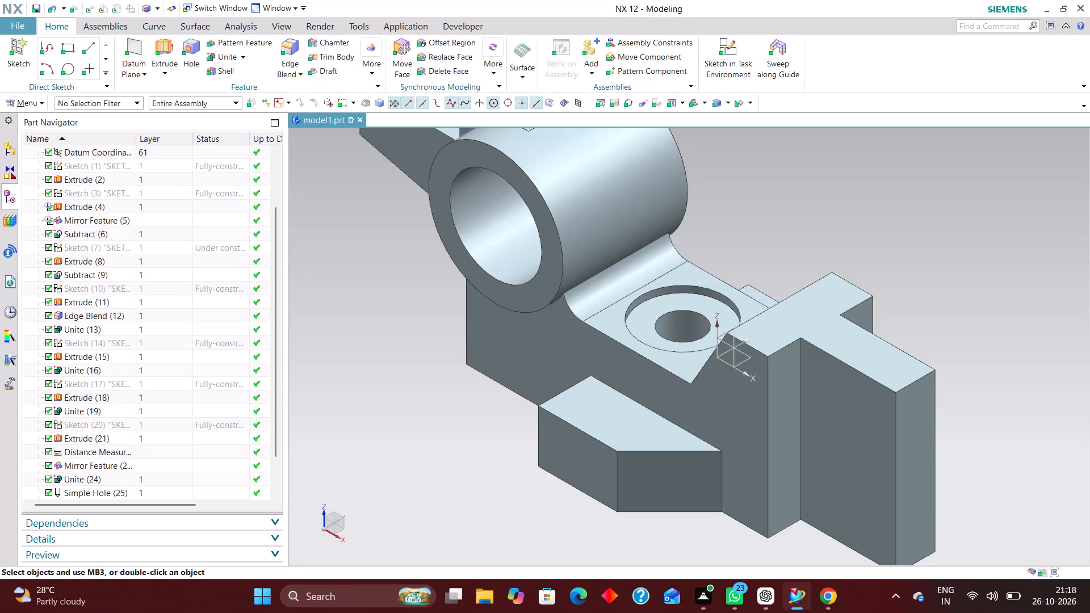
# Place a hole point on the top face of the small block over the boss and constrain it onto the X axis.
pyautogui.scroll(-2, 404, 462)
pyautogui.scroll(-6, 464, 468)
pyautogui.scroll(4, 492, 424)
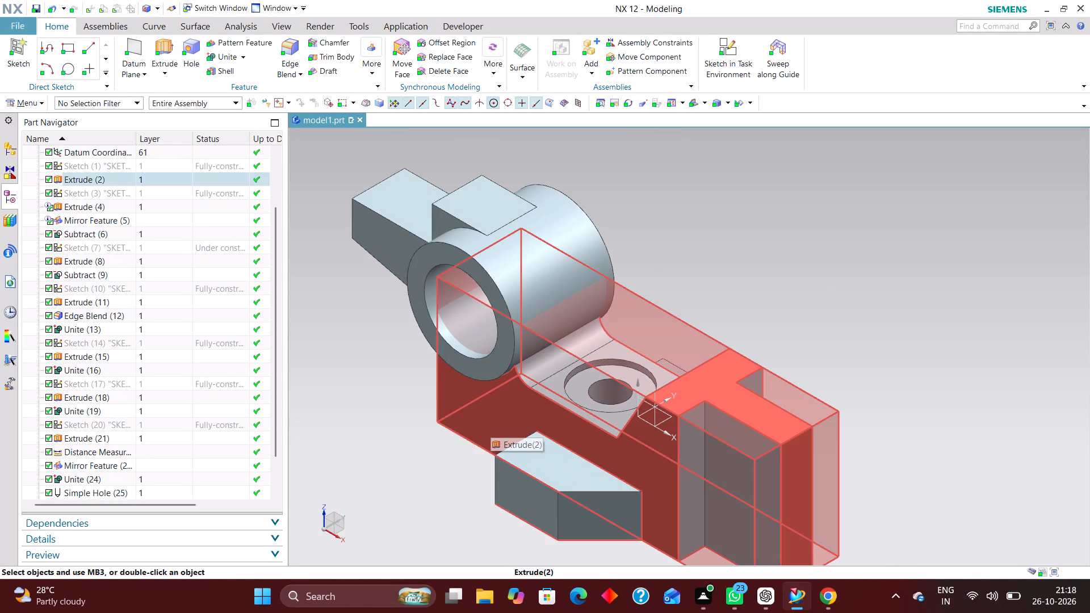
pyautogui.scroll(-1, 538, 492)
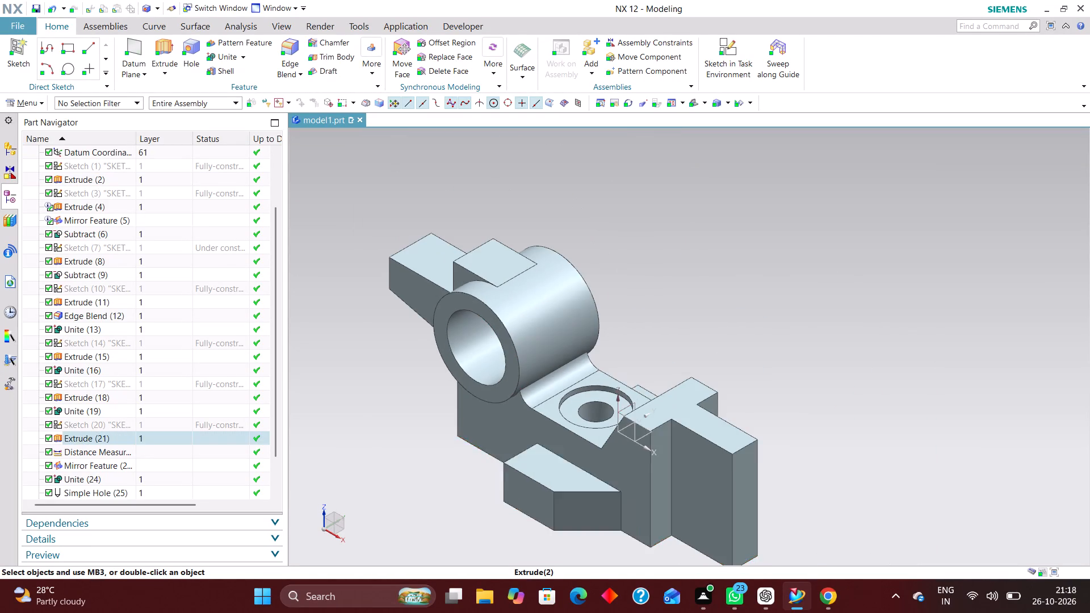
pyautogui.scroll(1, 509, 350)
pyautogui.click(192, 43)
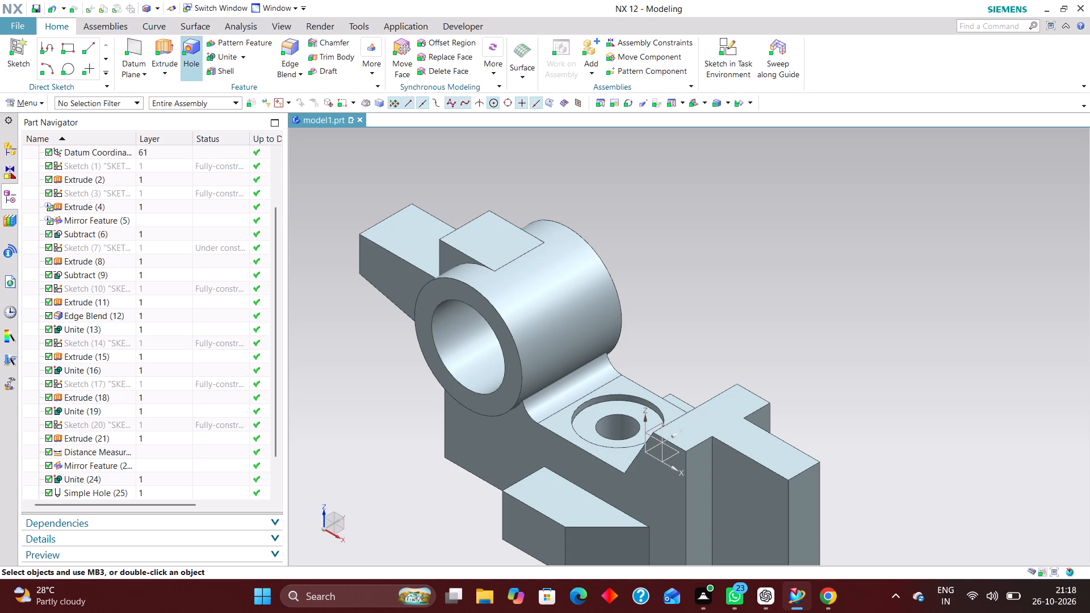
pyautogui.click(500, 233)
pyautogui.scroll(-4, 476, 334)
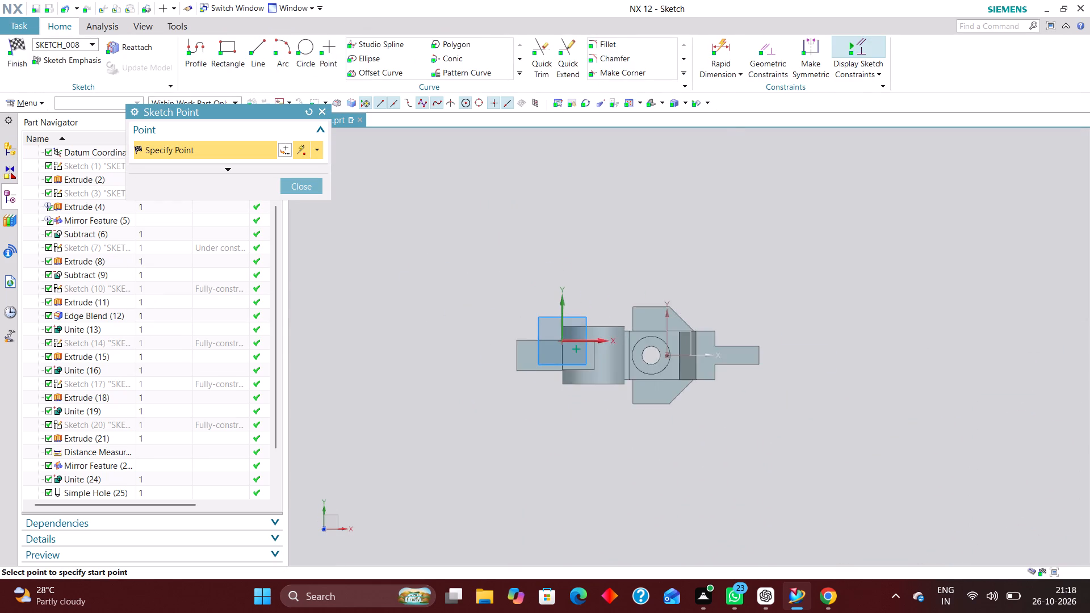
pyautogui.scroll(4, 573, 352)
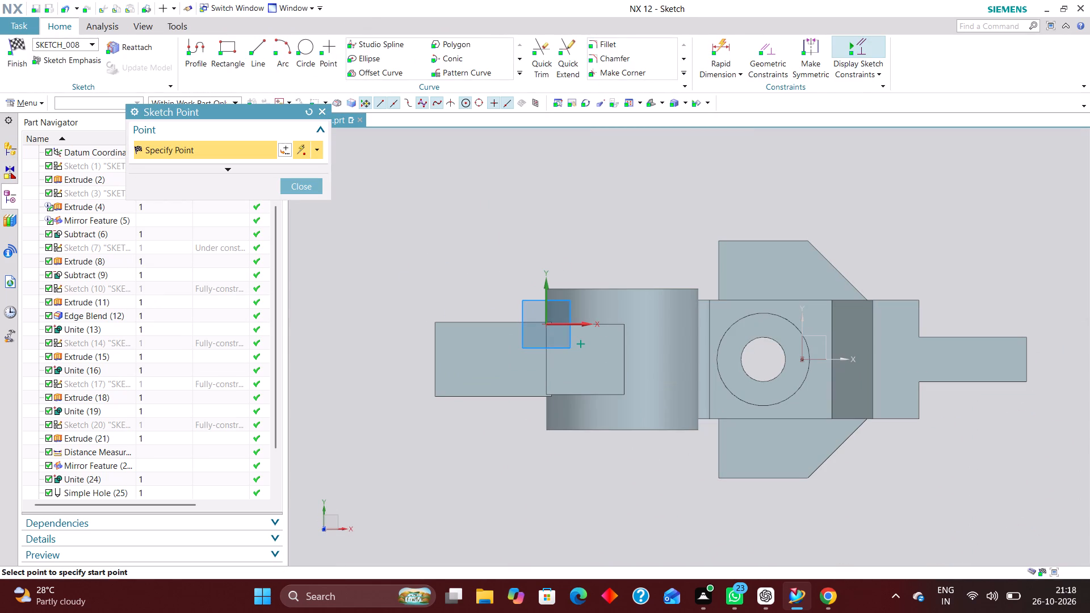
pyautogui.click(768, 53)
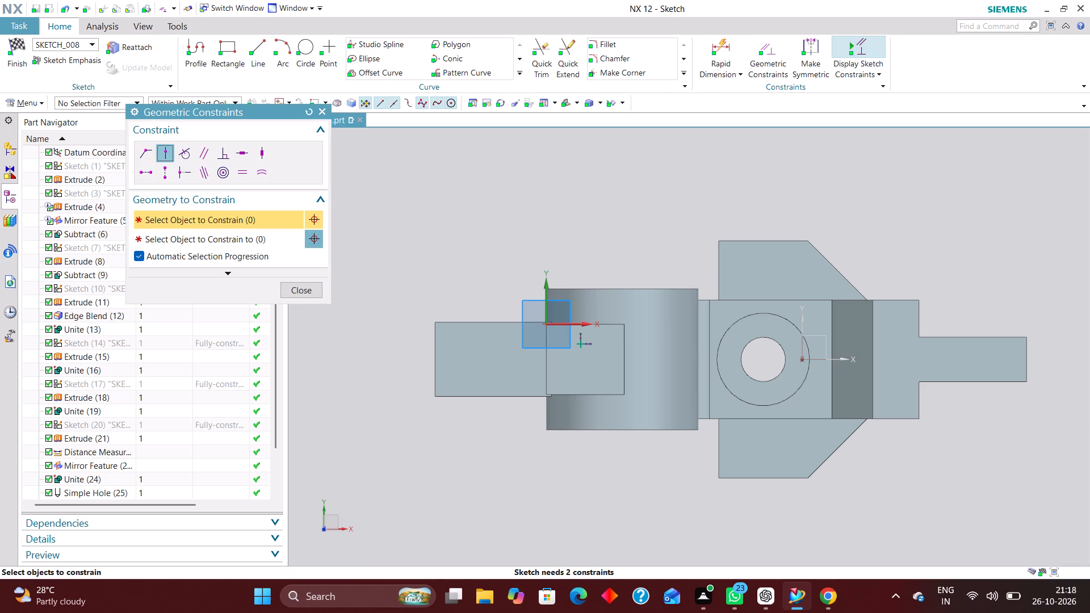
pyautogui.click(583, 343)
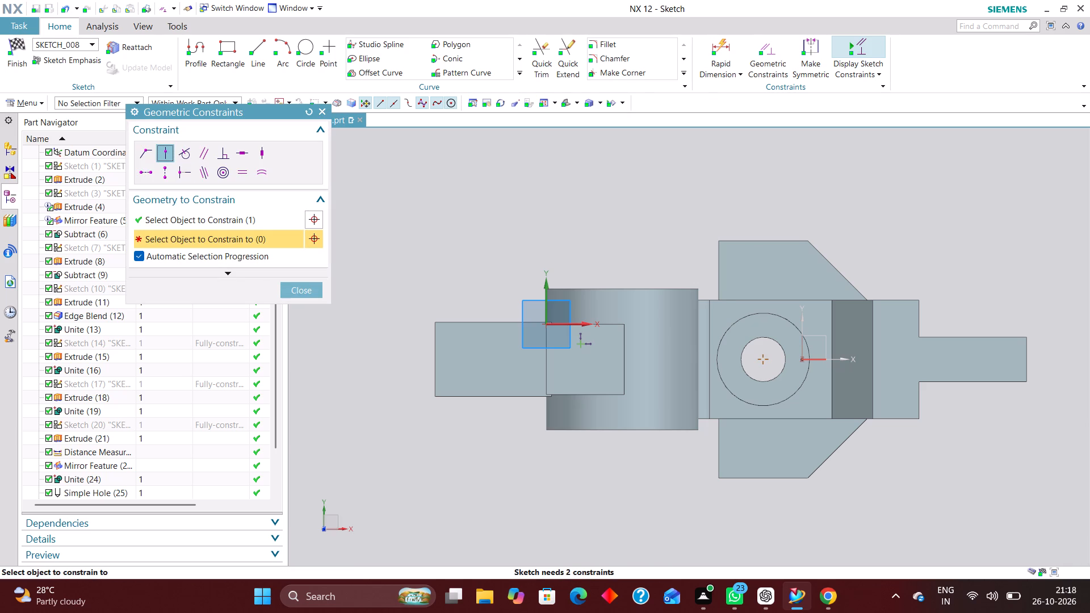
pyautogui.click(818, 359)
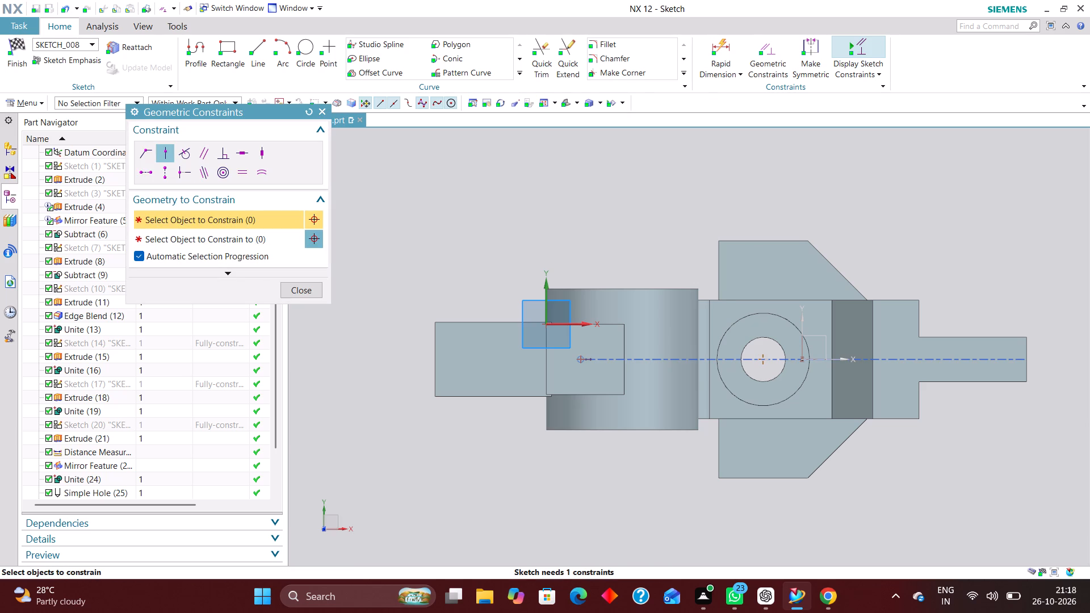
pyautogui.click(305, 289)
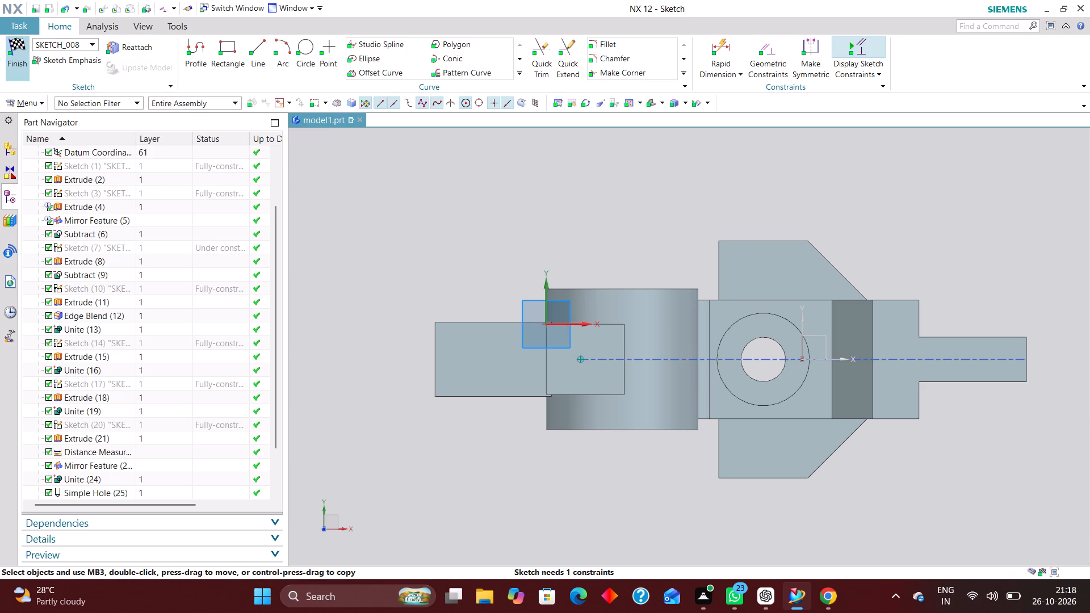
pyautogui.click(19, 44)
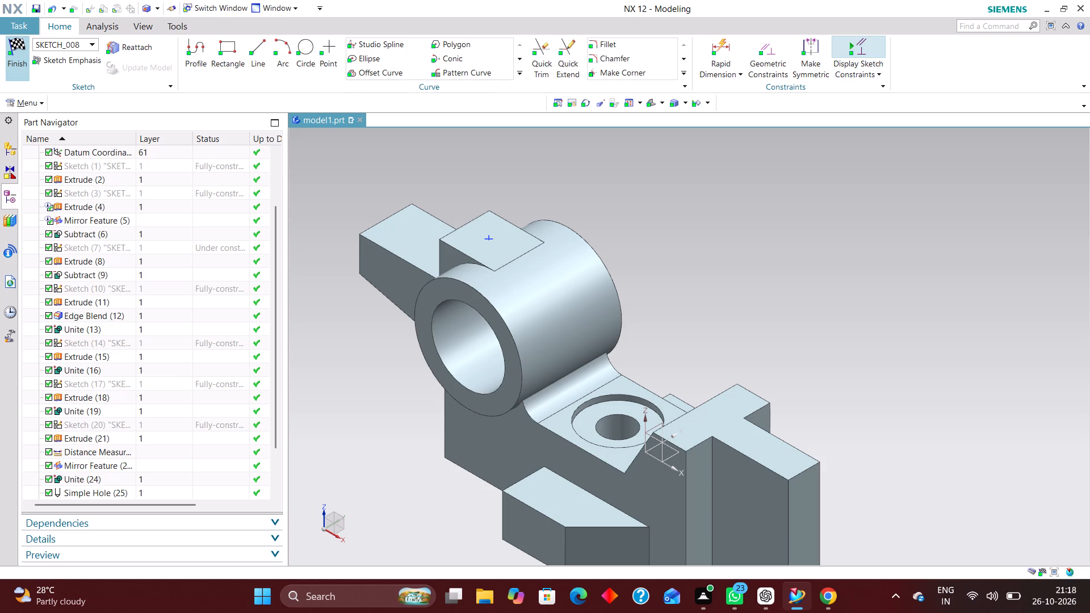
# Set the simple hole's diameter to 6 mm and subtract it through the body.
pyautogui.moveTo(258, 300); pyautogui.dragTo(221, 299)
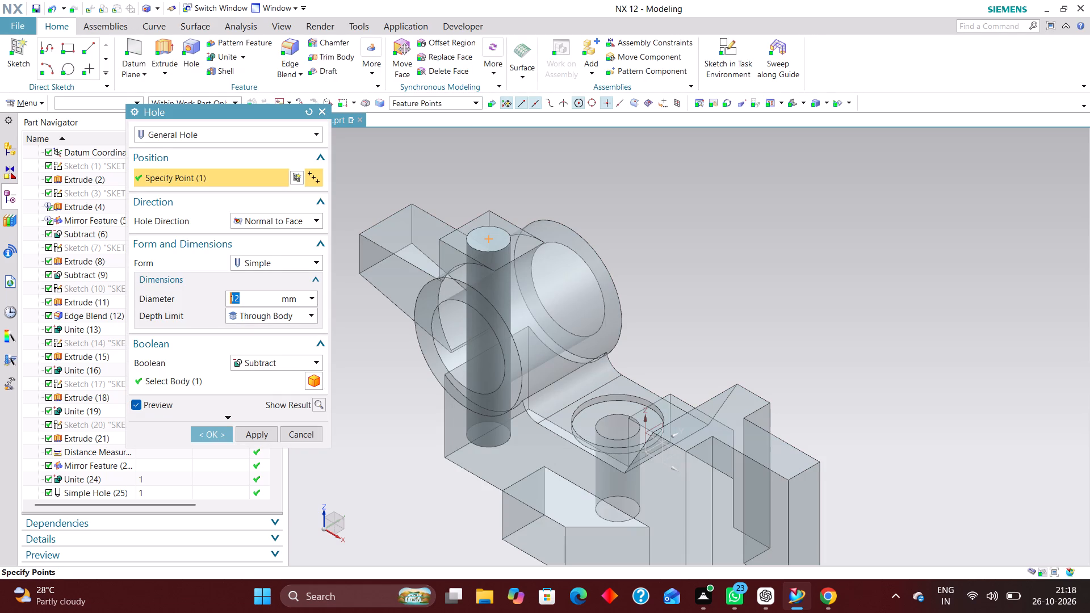
pyautogui.press('6')
pyautogui.press('Return')
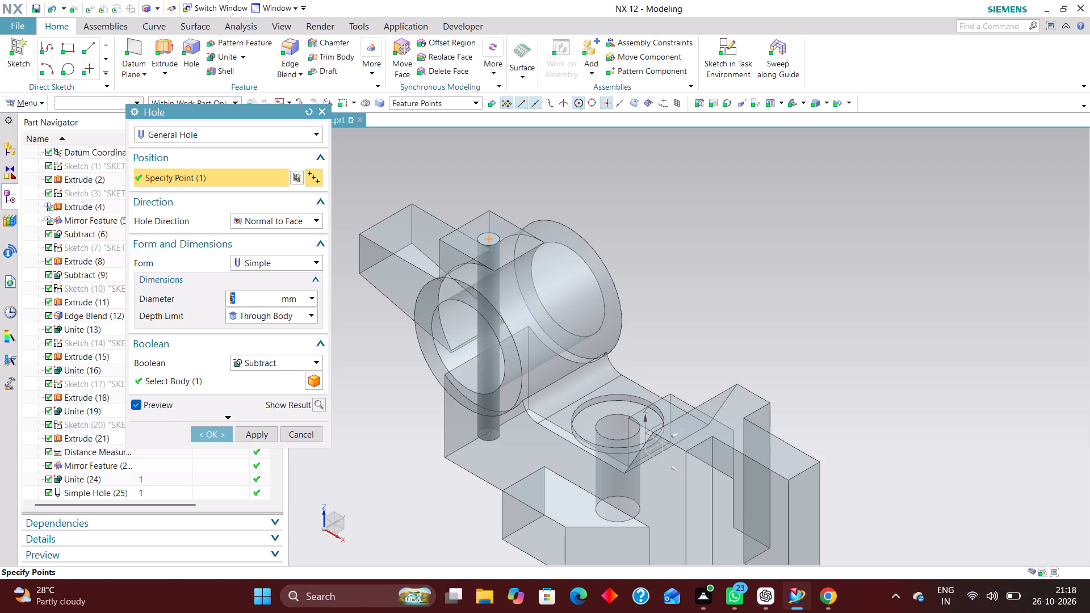
pyautogui.scroll(-2, 573, 371)
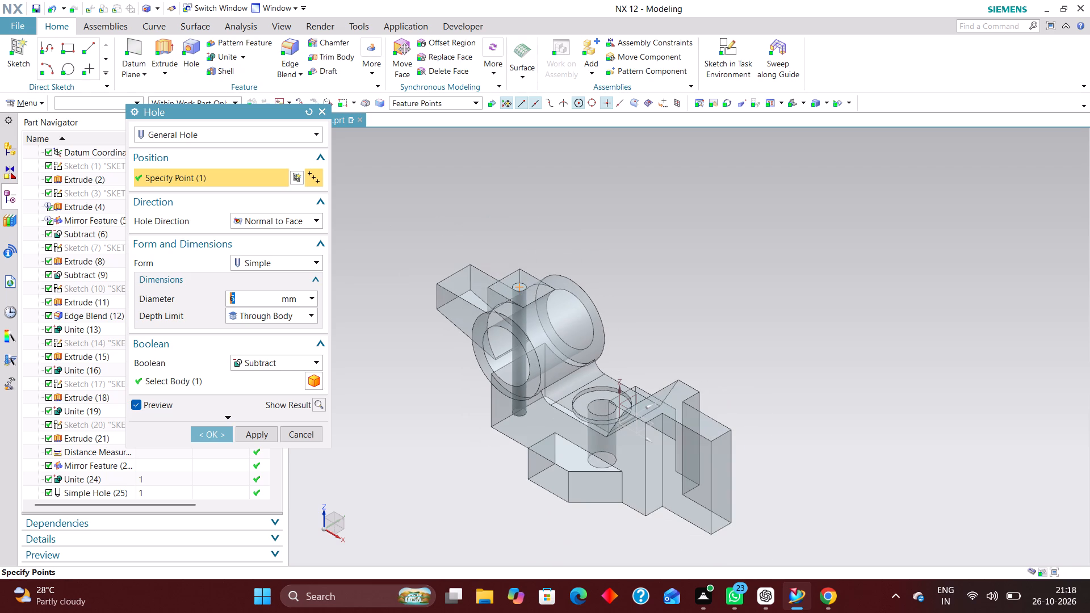
pyautogui.click(221, 435)
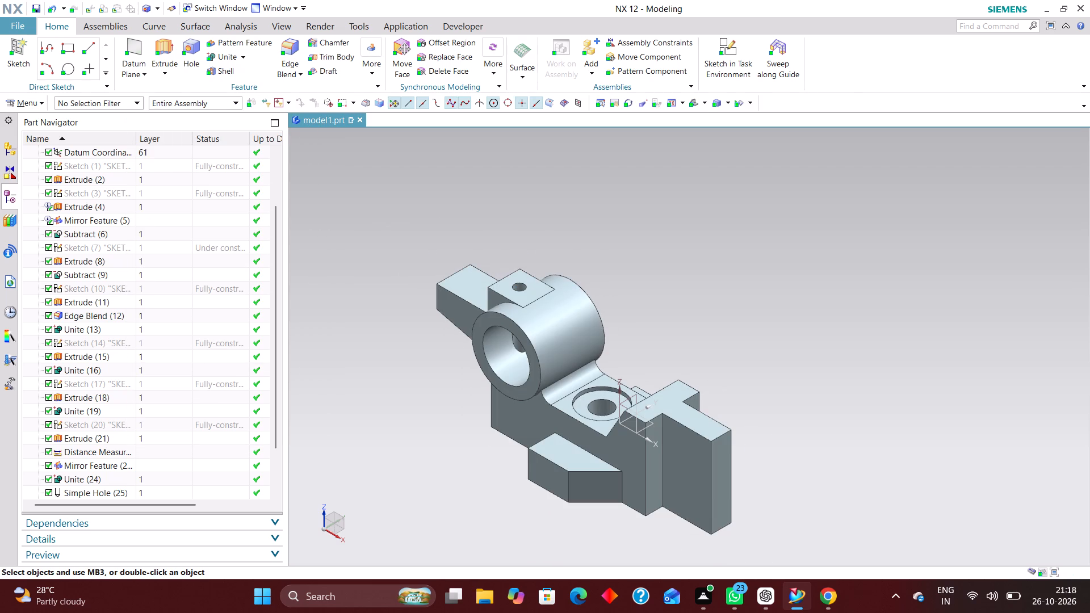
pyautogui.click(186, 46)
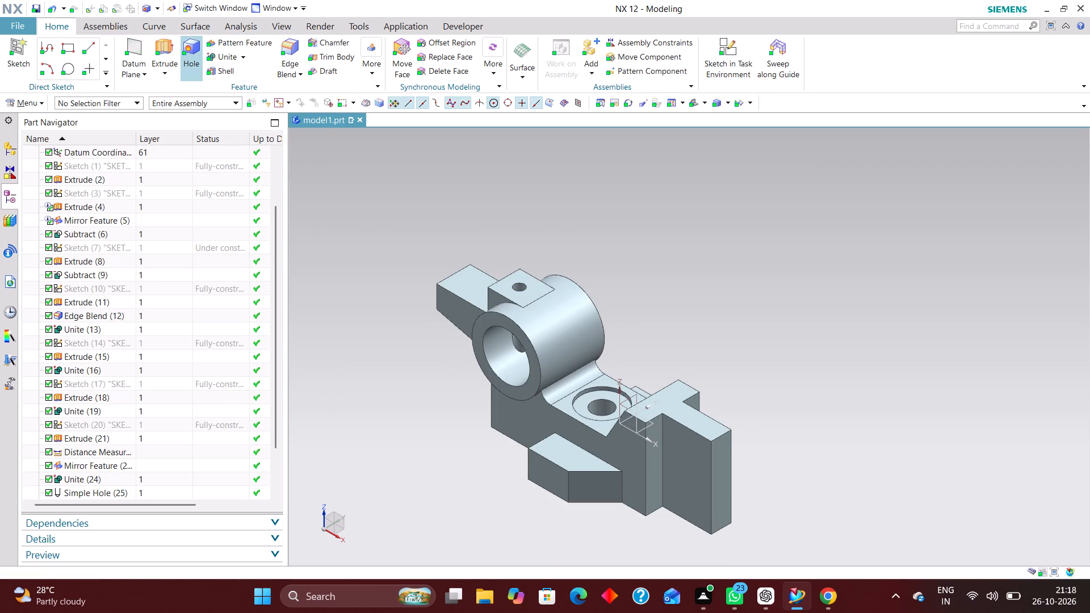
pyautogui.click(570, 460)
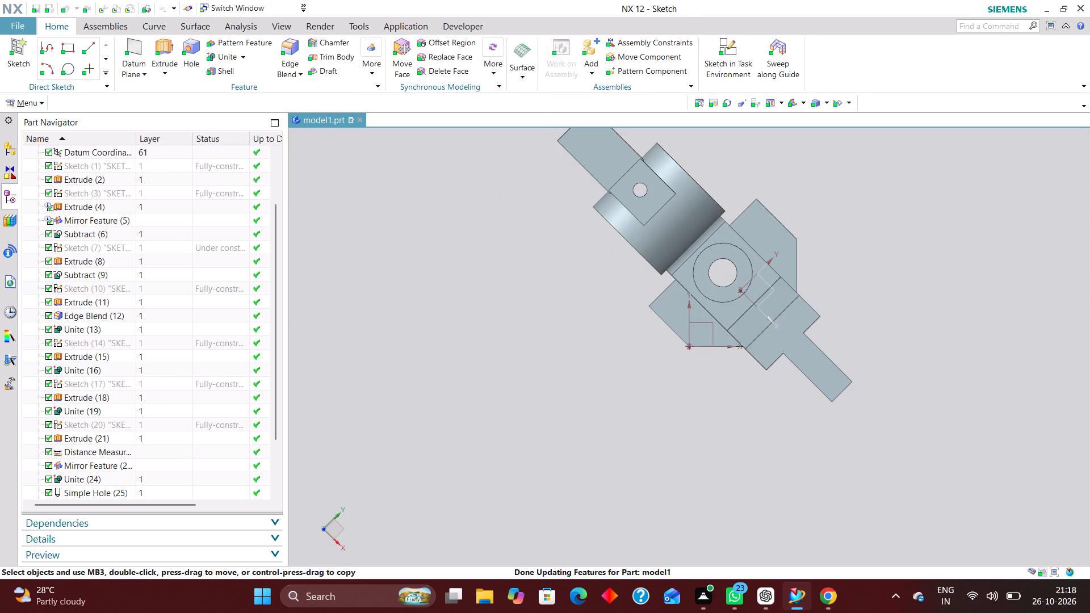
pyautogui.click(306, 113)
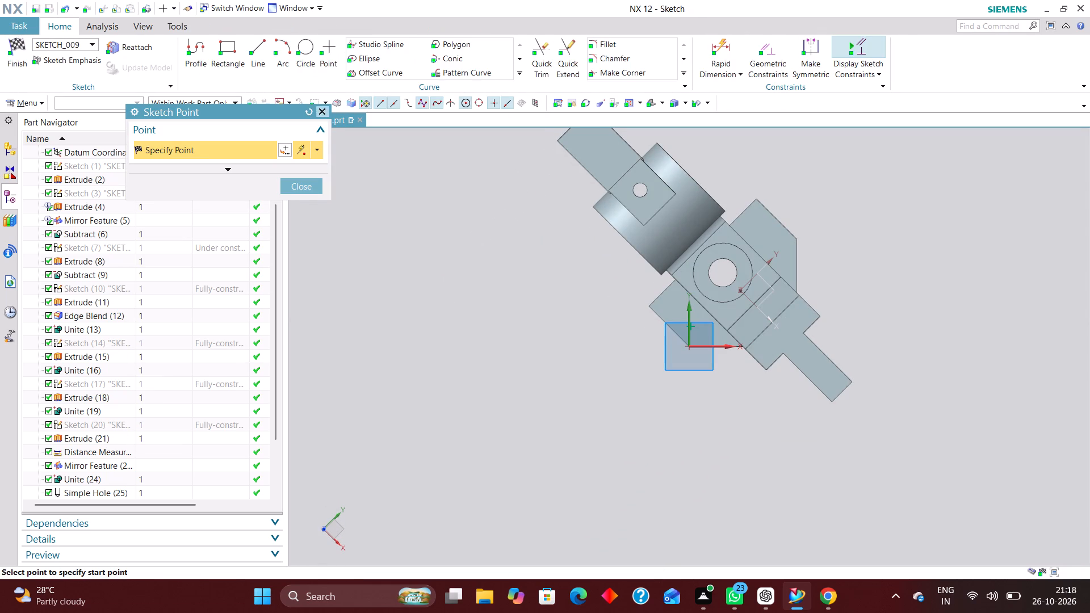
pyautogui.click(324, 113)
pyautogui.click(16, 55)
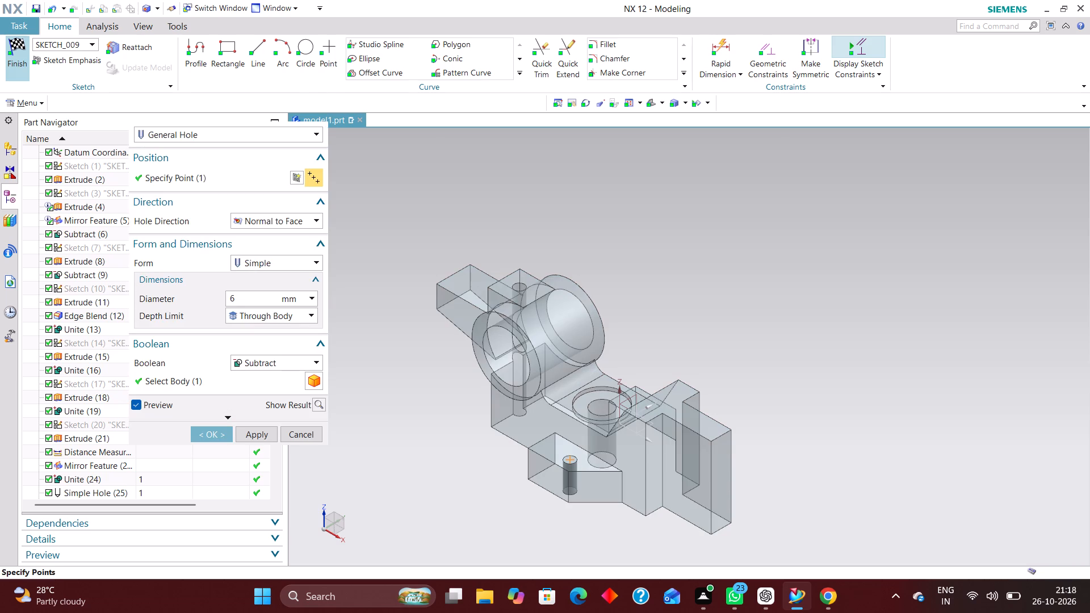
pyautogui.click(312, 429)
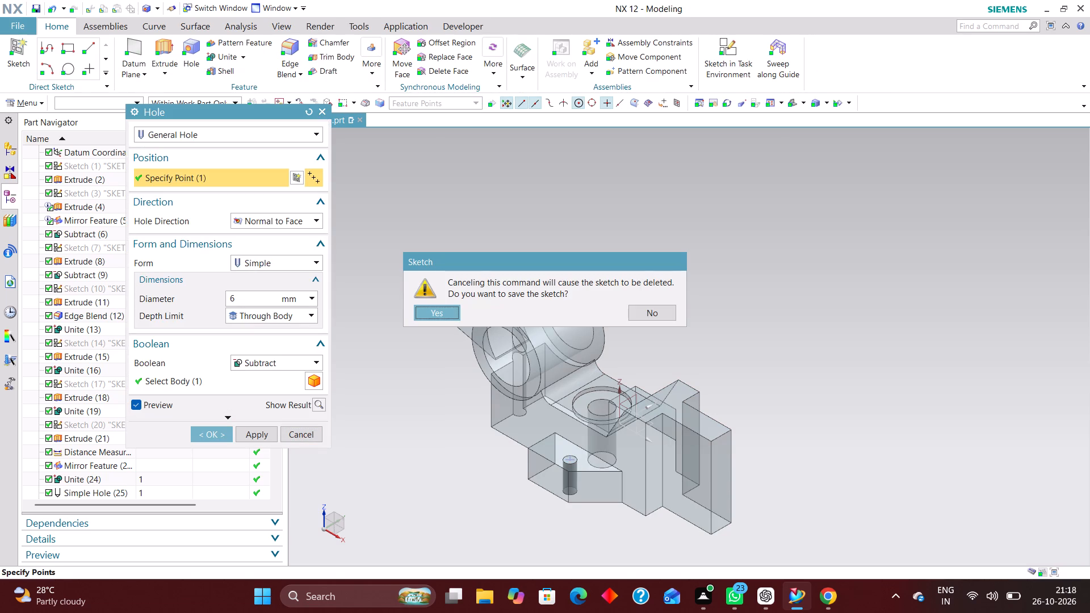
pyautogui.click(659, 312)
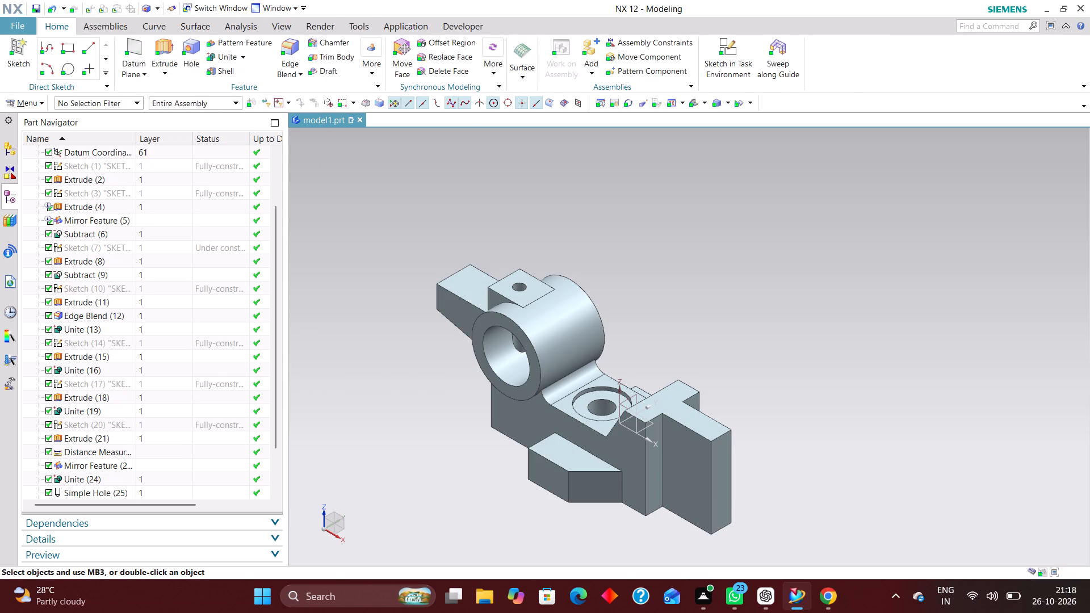
# Place a new simple hole's centre point on the top face of the angled side lug in front of the base.
pyautogui.click(185, 50)
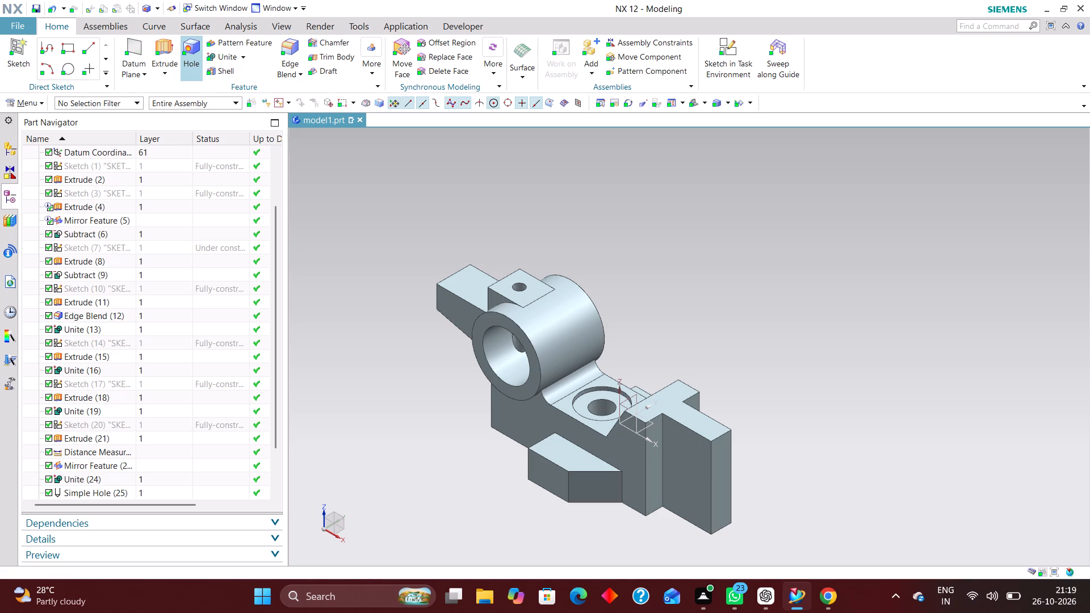
pyautogui.scroll(5, 570, 460)
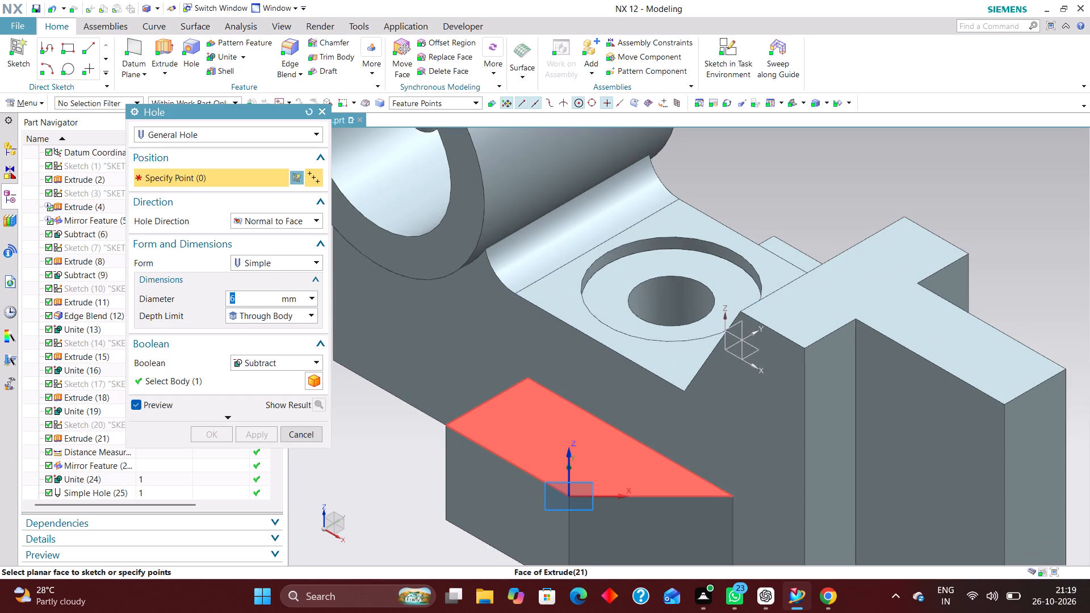
pyautogui.click(540, 414)
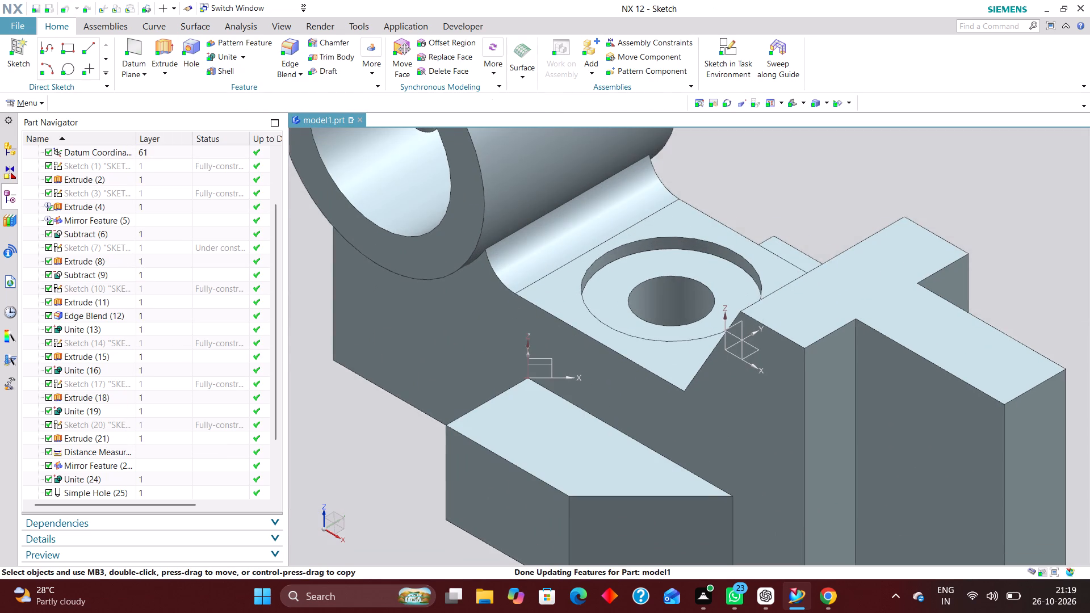
# Dimension the hole point 12 mm from the lug's straight end edge nearest the boss.
pyautogui.scroll(-8, 374, 293)
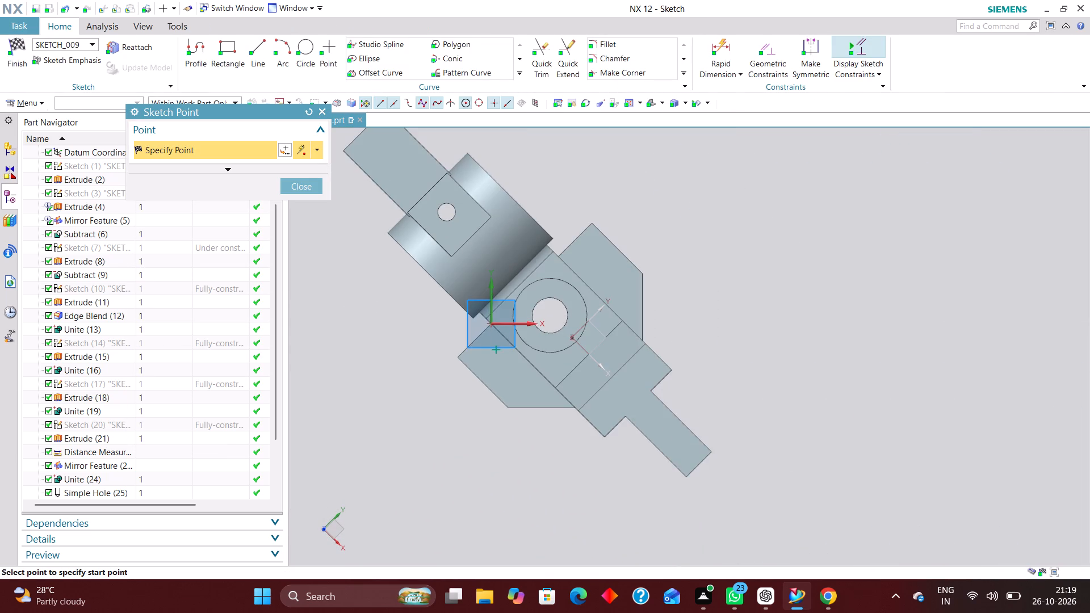
pyautogui.moveTo(420, 364); pyautogui.dragTo(419, 384, button='middle')
pyautogui.scroll(1, 419, 379)
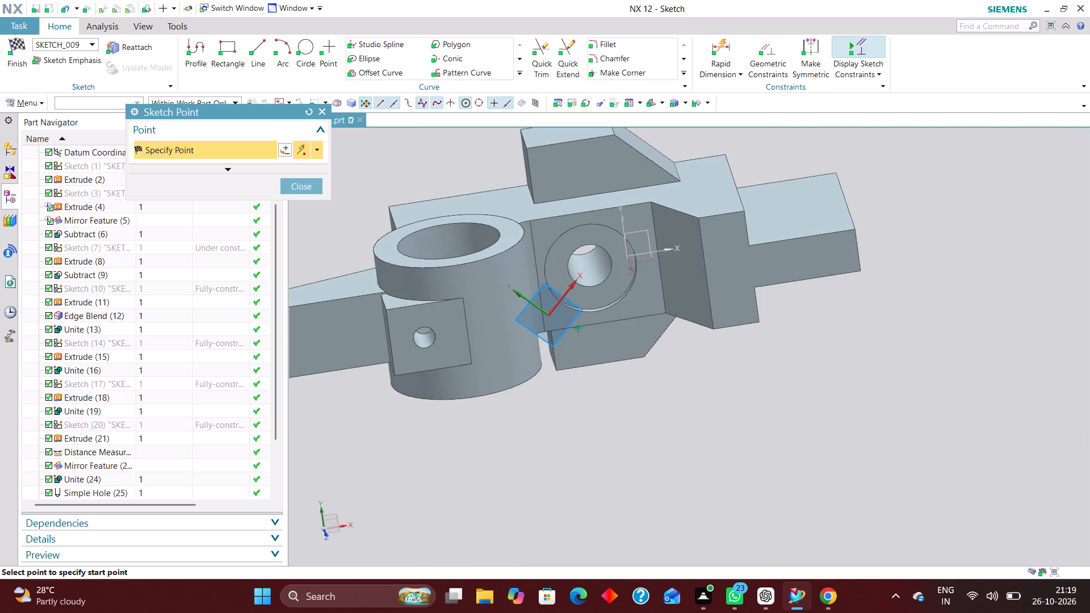
pyautogui.moveTo(629, 408); pyautogui.dragTo(513, 399, button='right')
pyautogui.scroll(-3, 366, 364)
pyautogui.scroll(3, 540, 380)
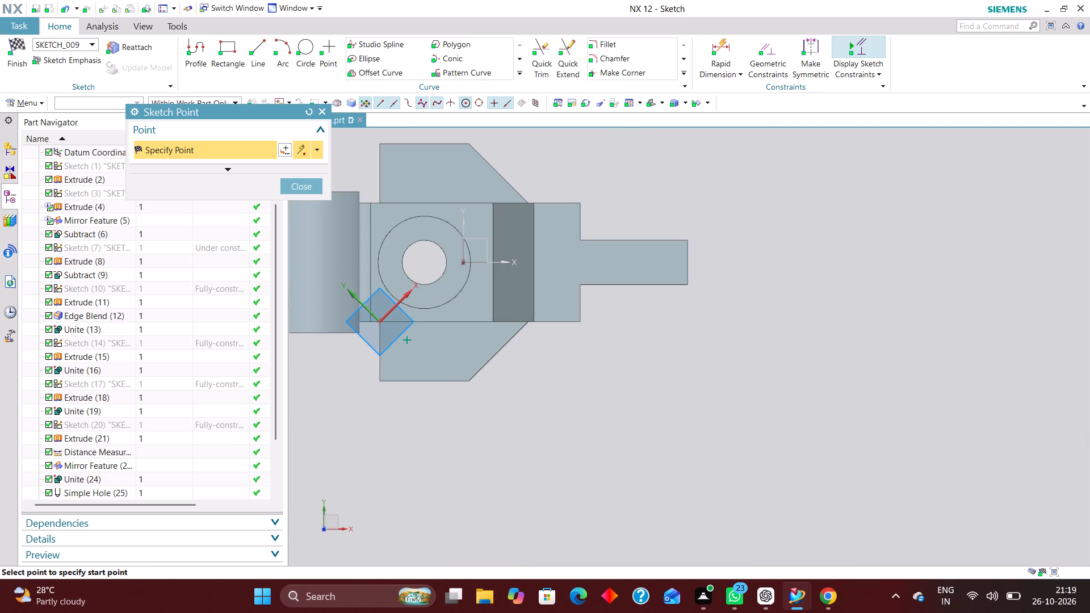
pyautogui.click(723, 40)
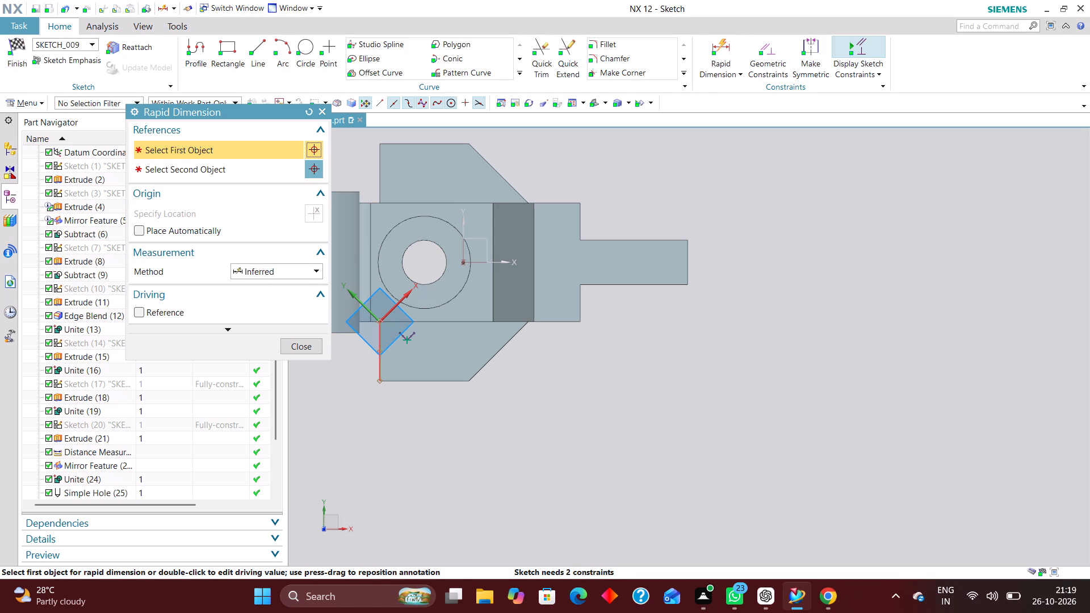
pyautogui.click(378, 373)
pyautogui.click(408, 342)
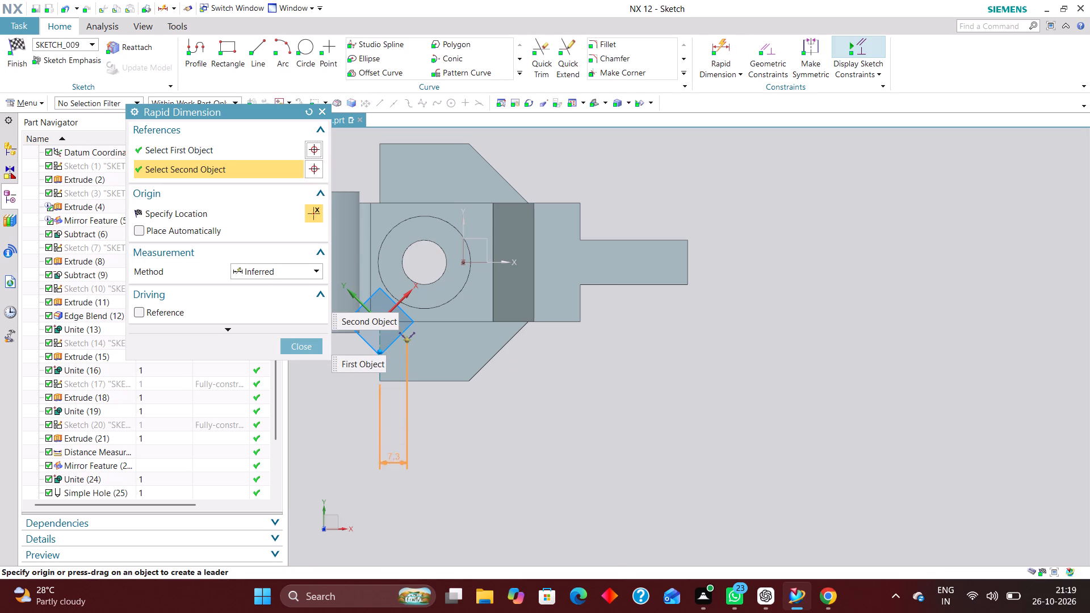
pyautogui.click(387, 451)
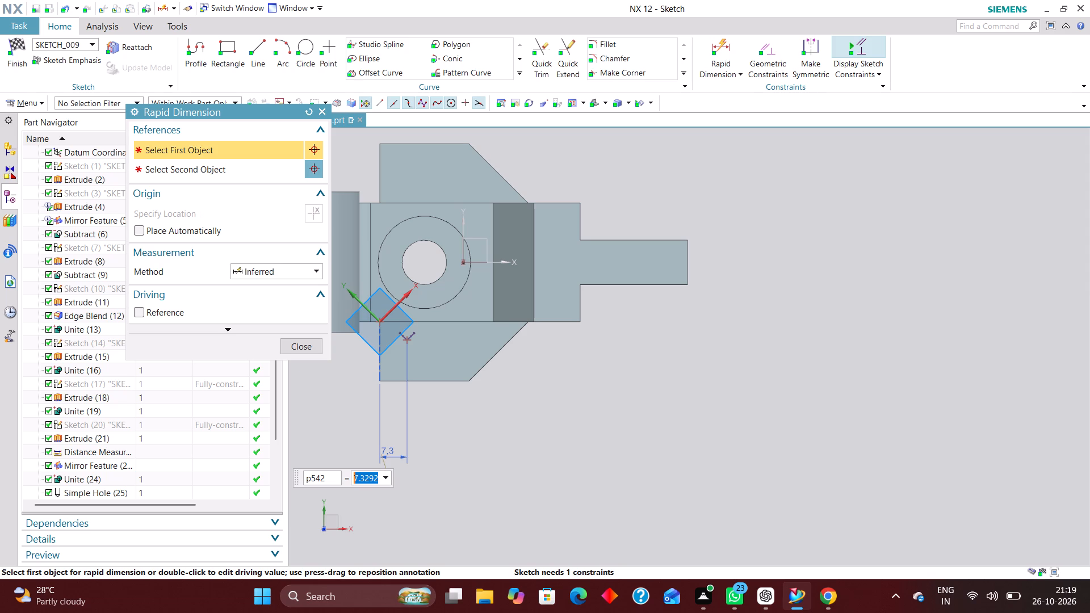
pyautogui.write('12')
pyautogui.press('Return')
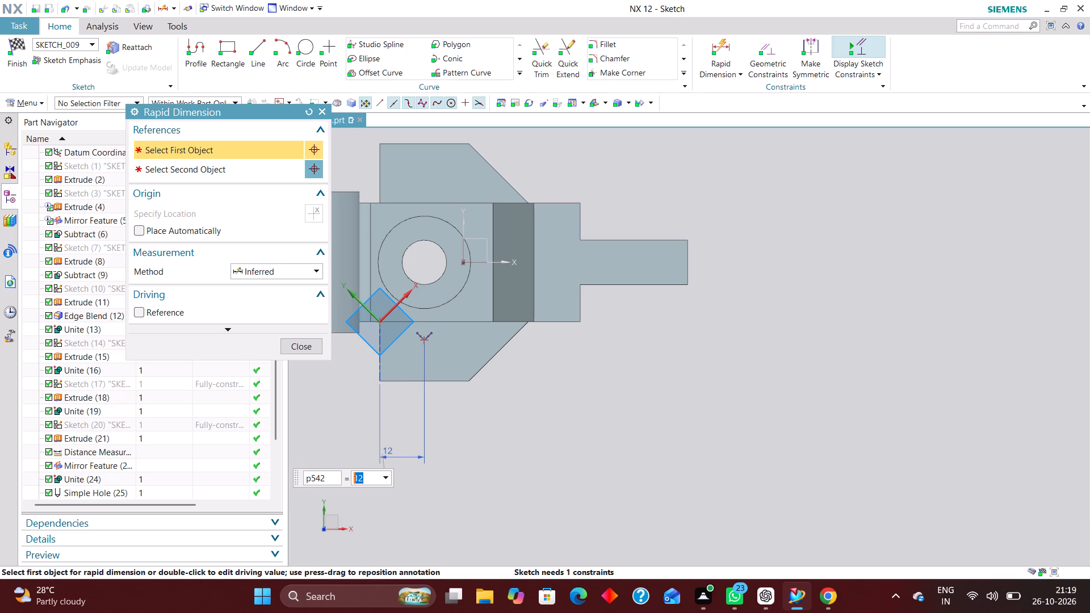
pyautogui.click(291, 350)
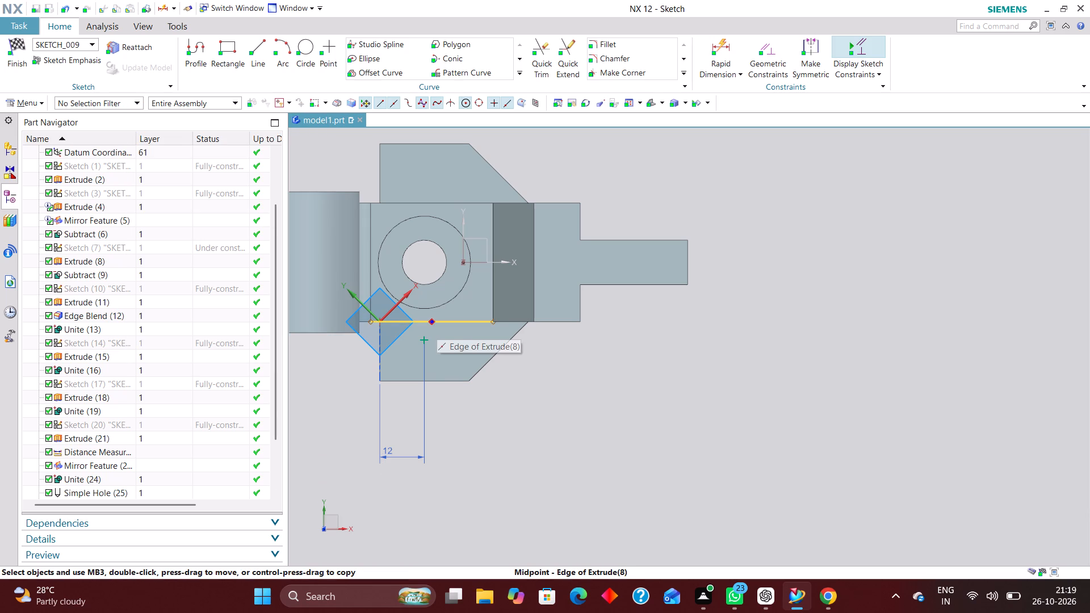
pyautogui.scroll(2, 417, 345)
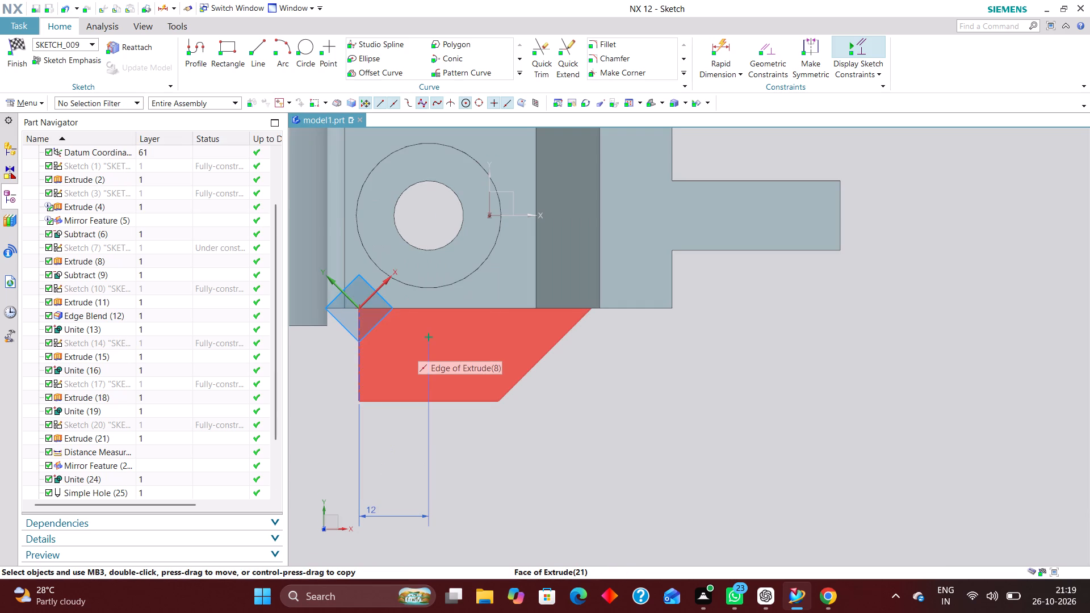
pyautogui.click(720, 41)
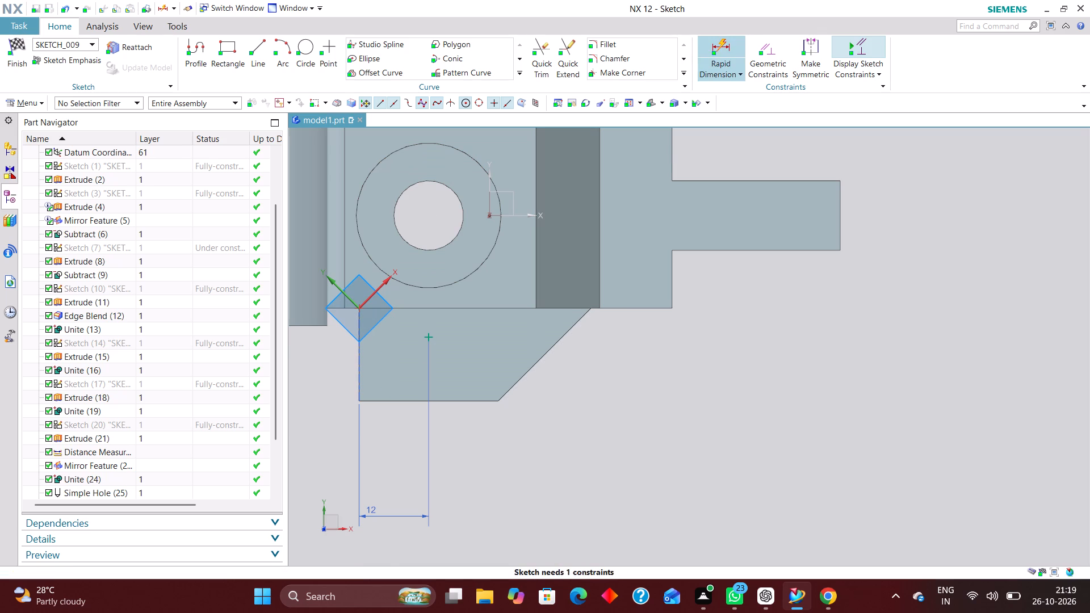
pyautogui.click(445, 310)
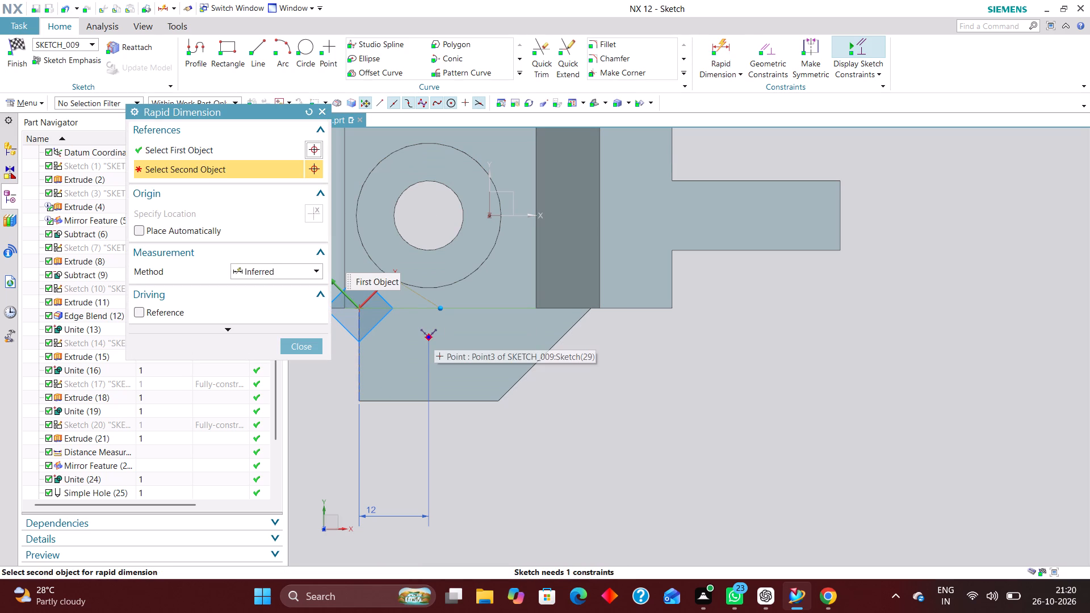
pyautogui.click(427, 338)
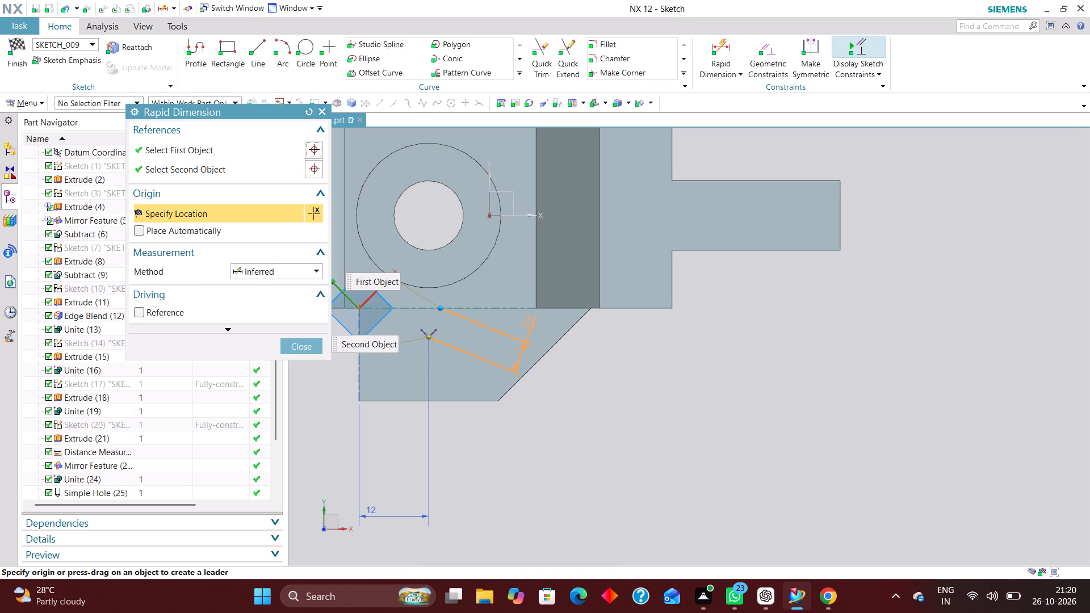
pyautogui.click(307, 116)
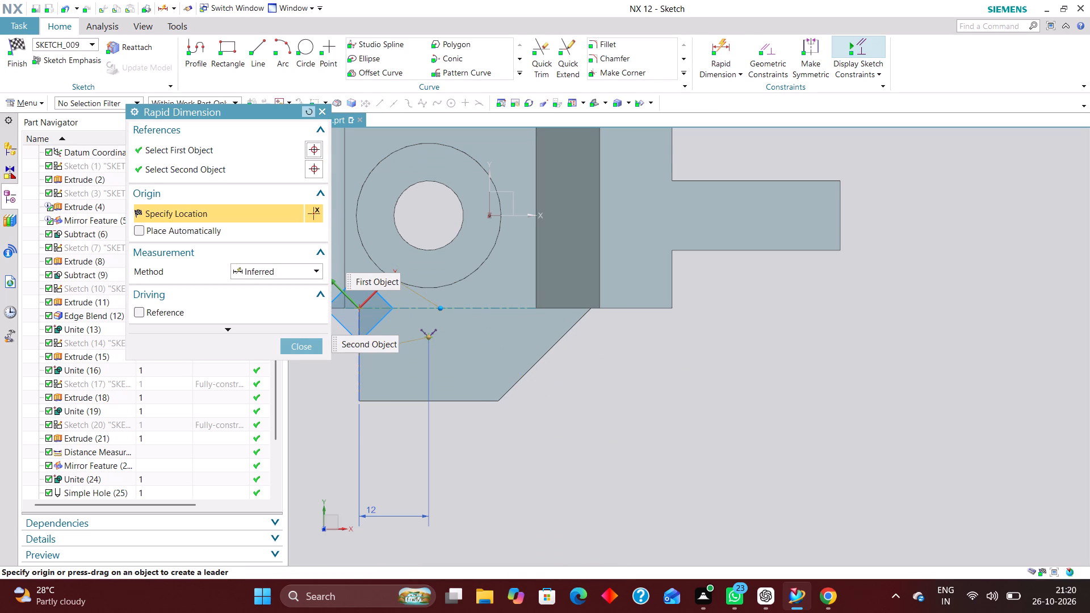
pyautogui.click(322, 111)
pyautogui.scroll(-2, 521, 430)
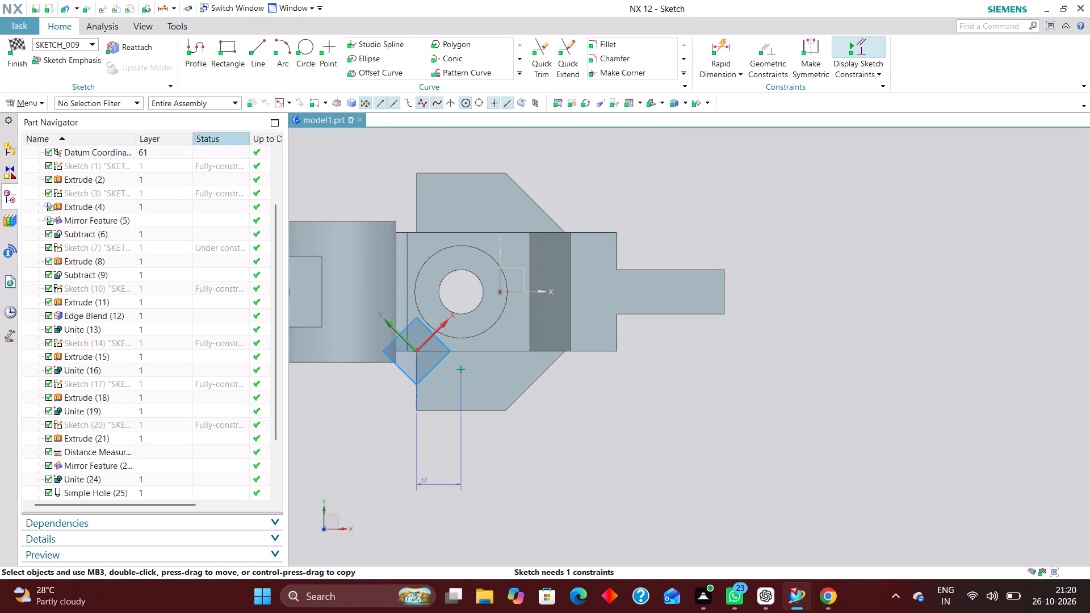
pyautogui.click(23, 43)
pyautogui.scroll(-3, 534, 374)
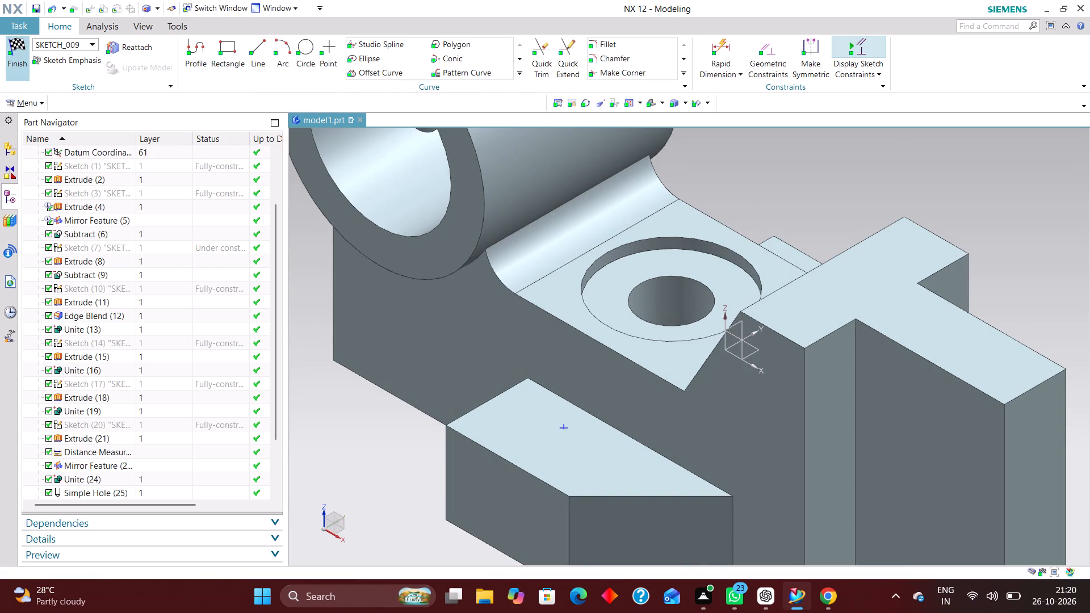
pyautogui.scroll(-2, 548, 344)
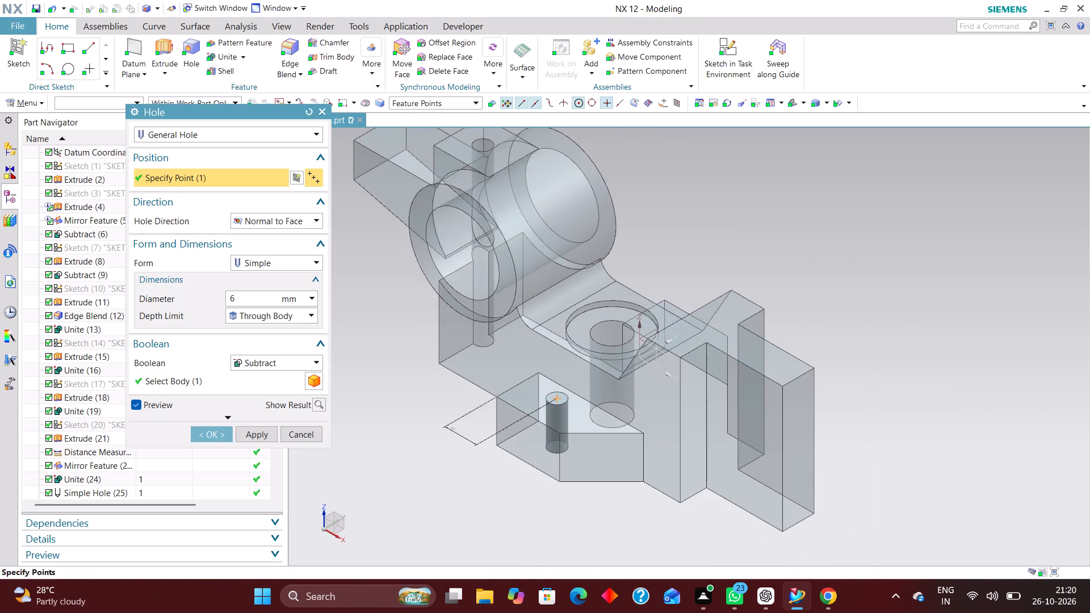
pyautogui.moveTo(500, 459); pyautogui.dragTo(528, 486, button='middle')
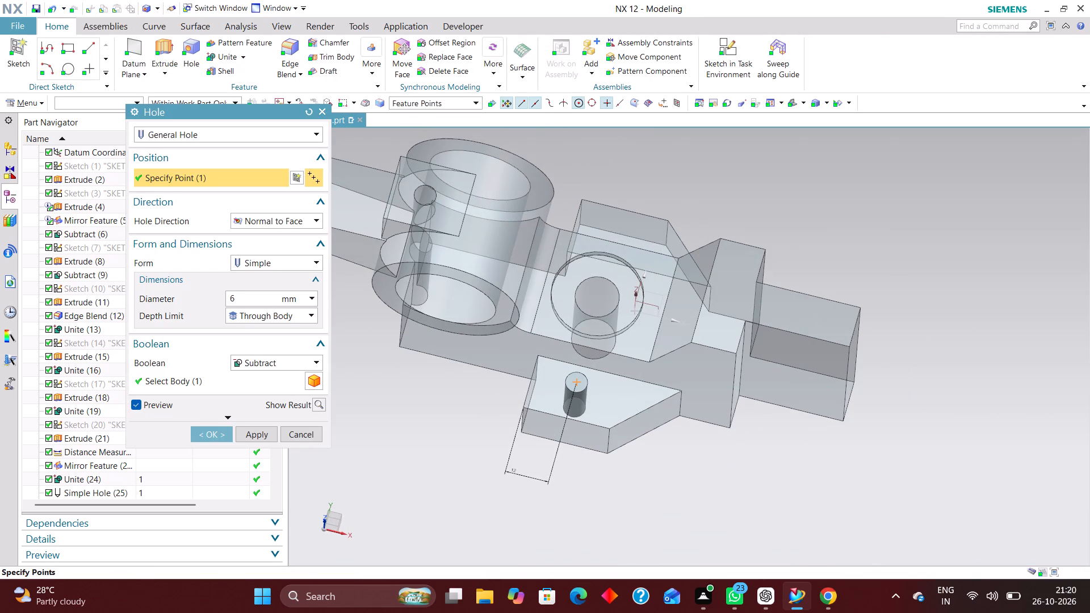
# Reopen the hole's point sketch and dimension the point 8 mm from the base's long side edge adjoining the front lug.
pyautogui.click(298, 177)
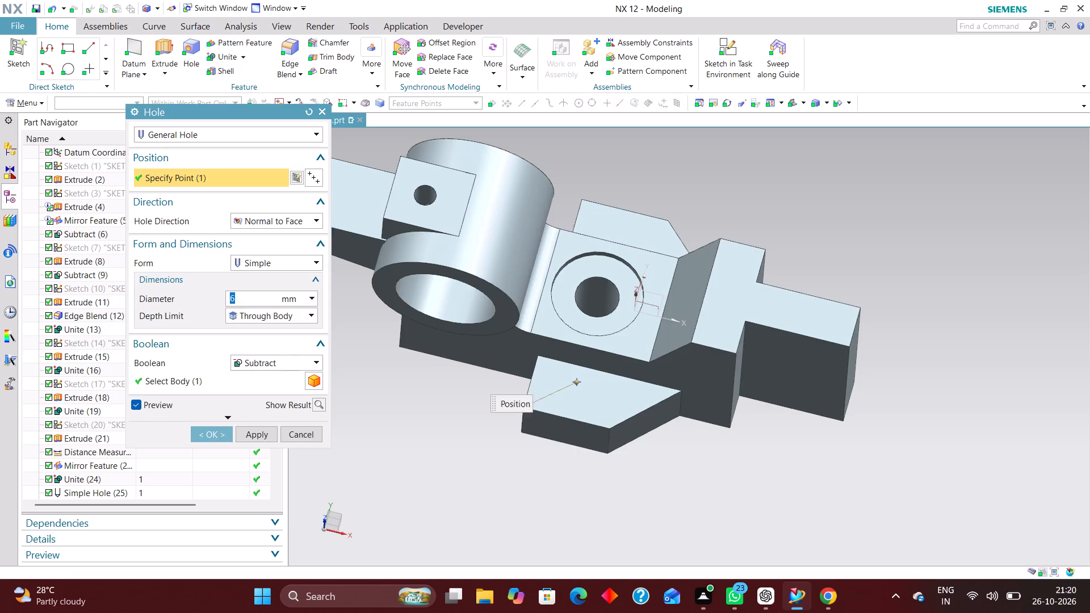
pyautogui.scroll(-5, 449, 400)
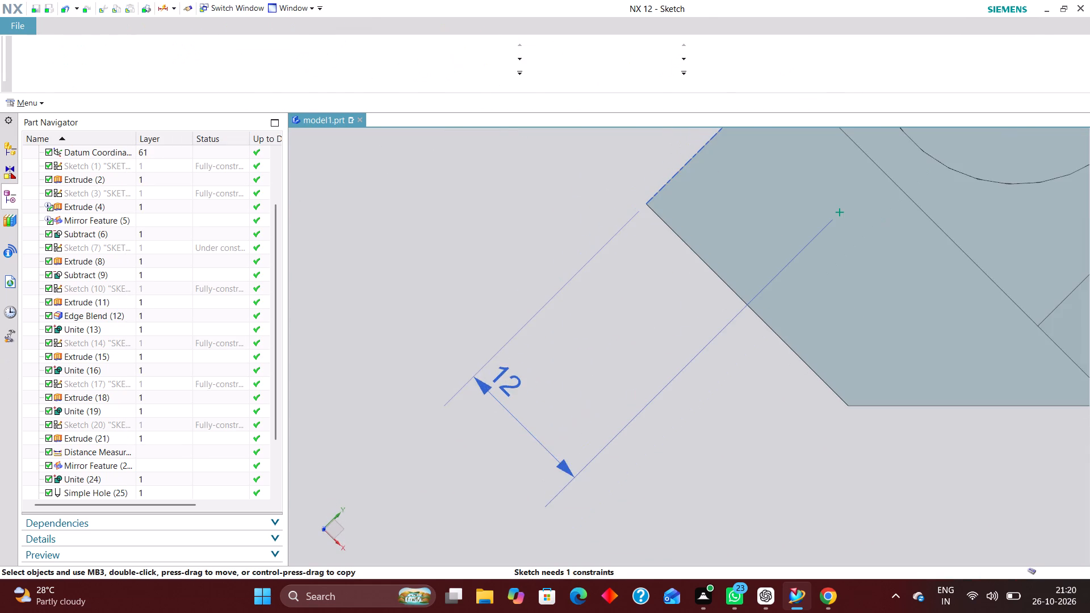
pyautogui.scroll(-4, 452, 400)
pyautogui.moveTo(484, 425); pyautogui.dragTo(474, 394, button='middle')
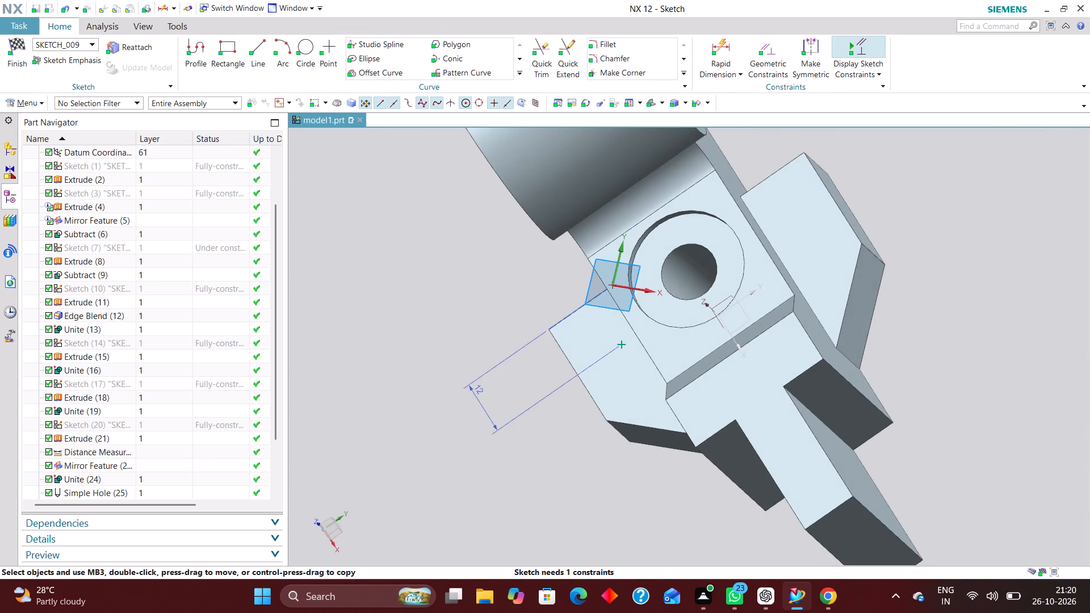
pyautogui.moveTo(509, 389); pyautogui.dragTo(509, 402, button='middle')
pyautogui.moveTo(522, 436); pyautogui.dragTo(424, 436, button='right')
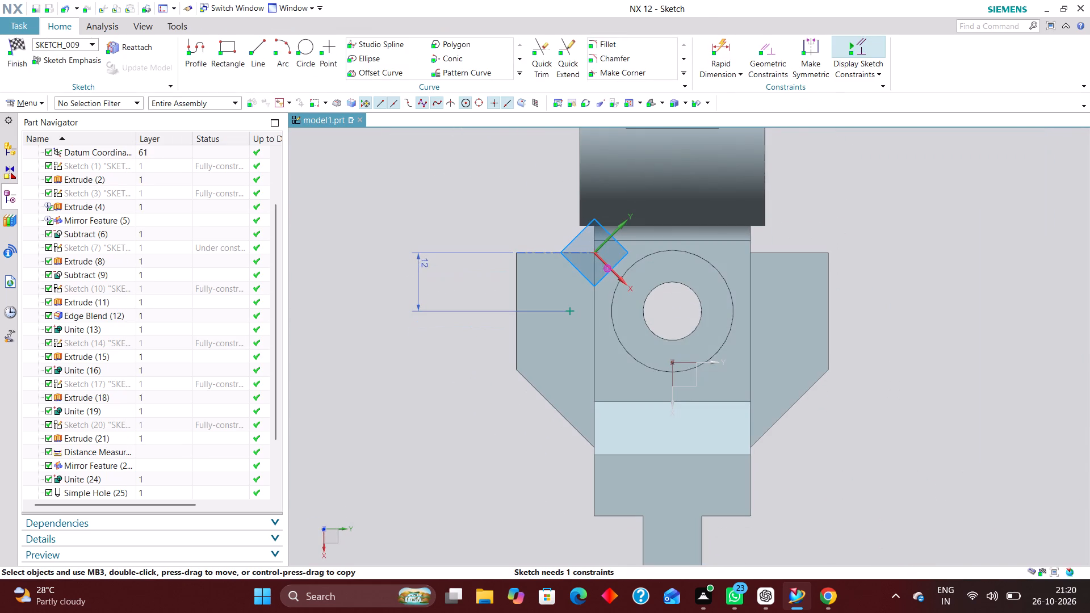
pyautogui.click(722, 44)
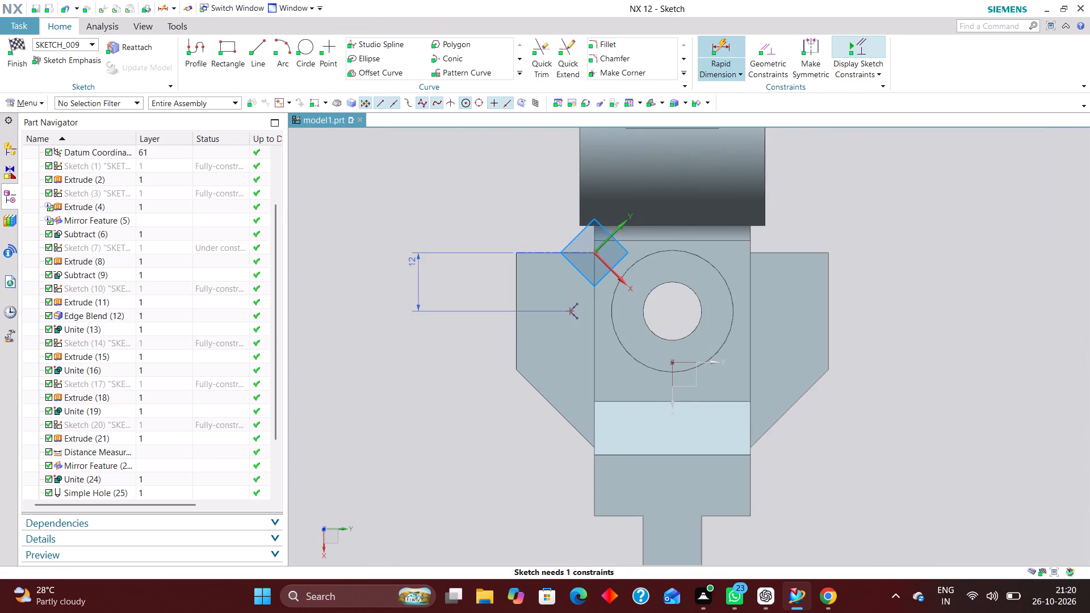
pyautogui.click(567, 310)
pyautogui.click(596, 310)
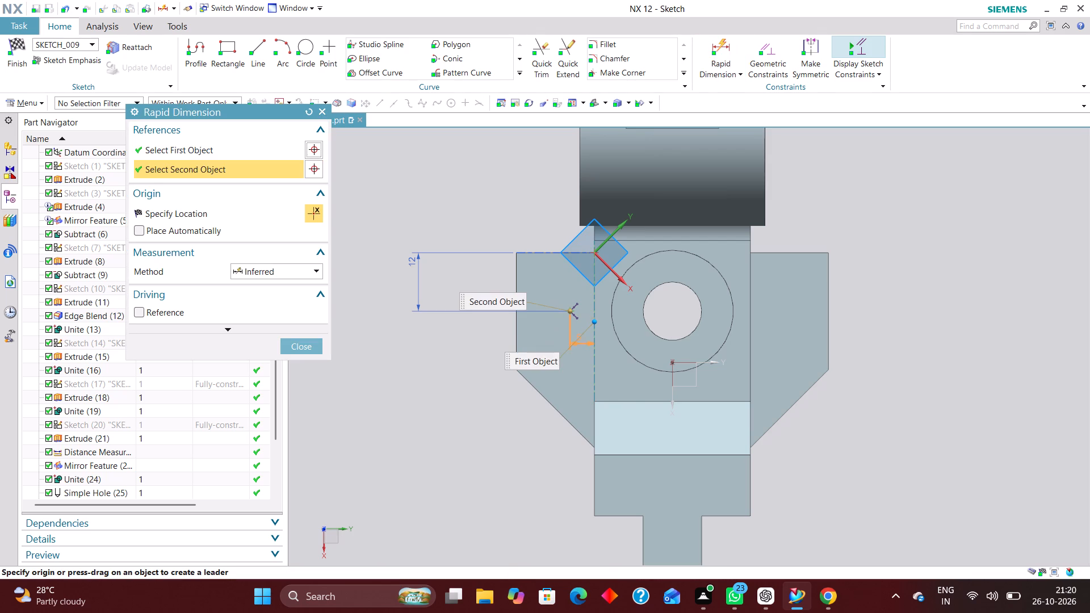
pyautogui.click(583, 504)
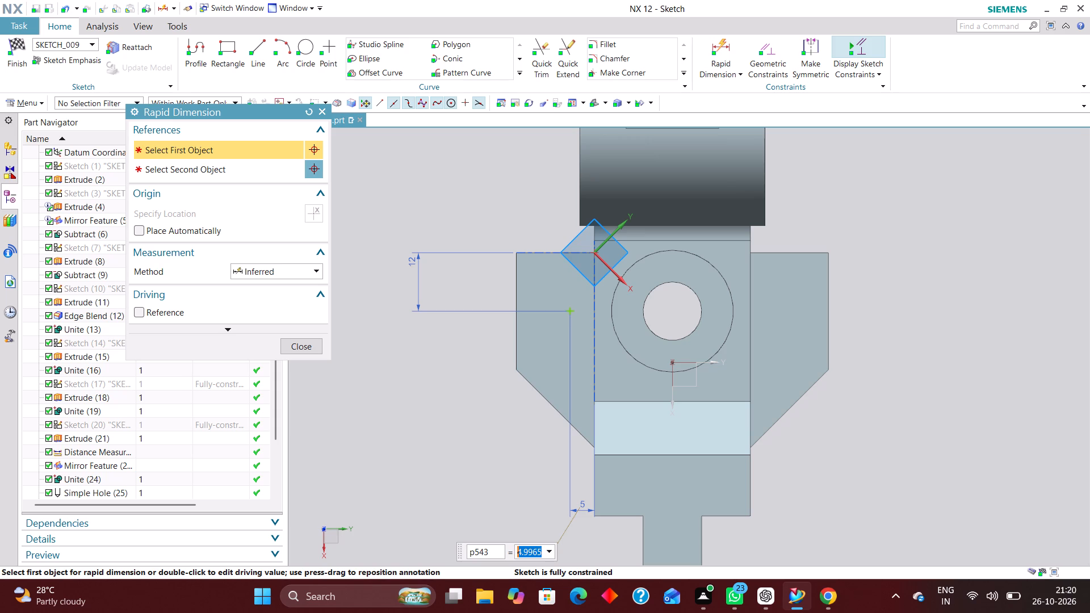
pyautogui.press('8')
pyautogui.press('Return')
pyautogui.click(300, 343)
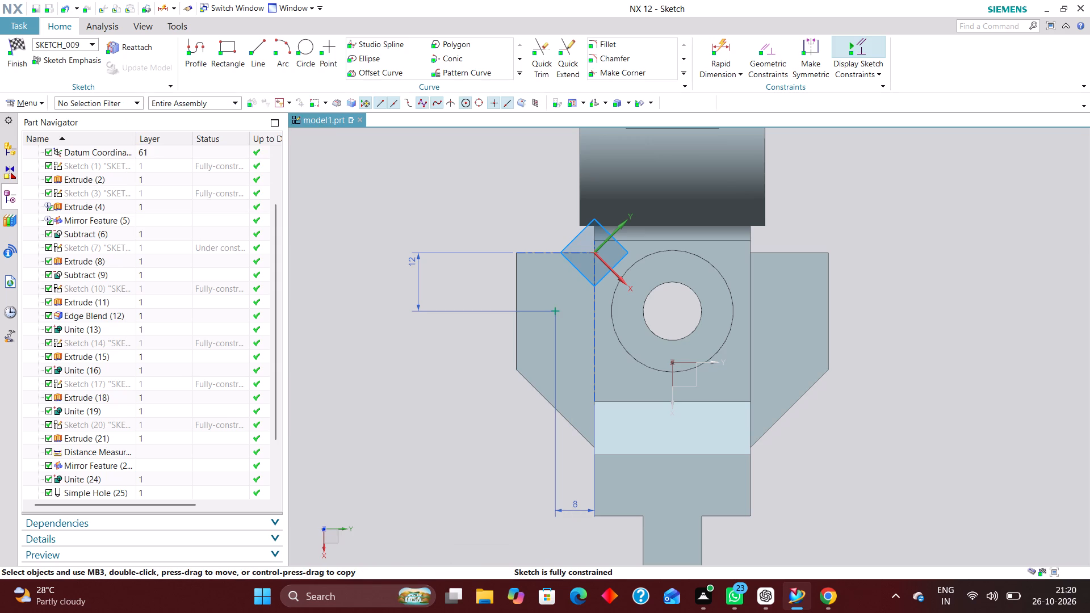
# Finish the point sketch and subtract the 6 mm simple hole through the front side lug.
pyautogui.click(20, 51)
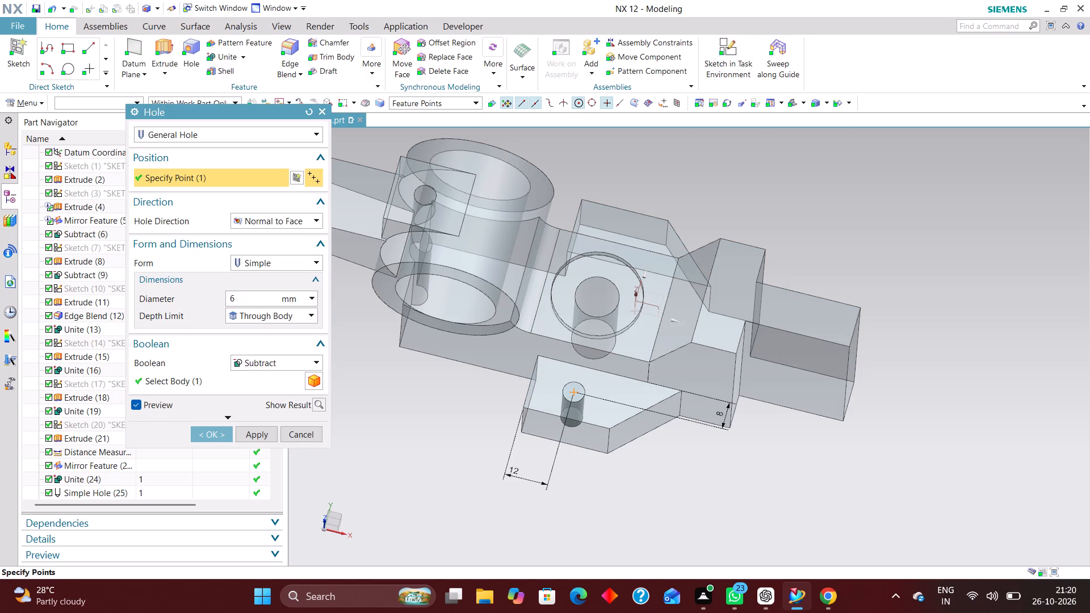
pyautogui.click(209, 434)
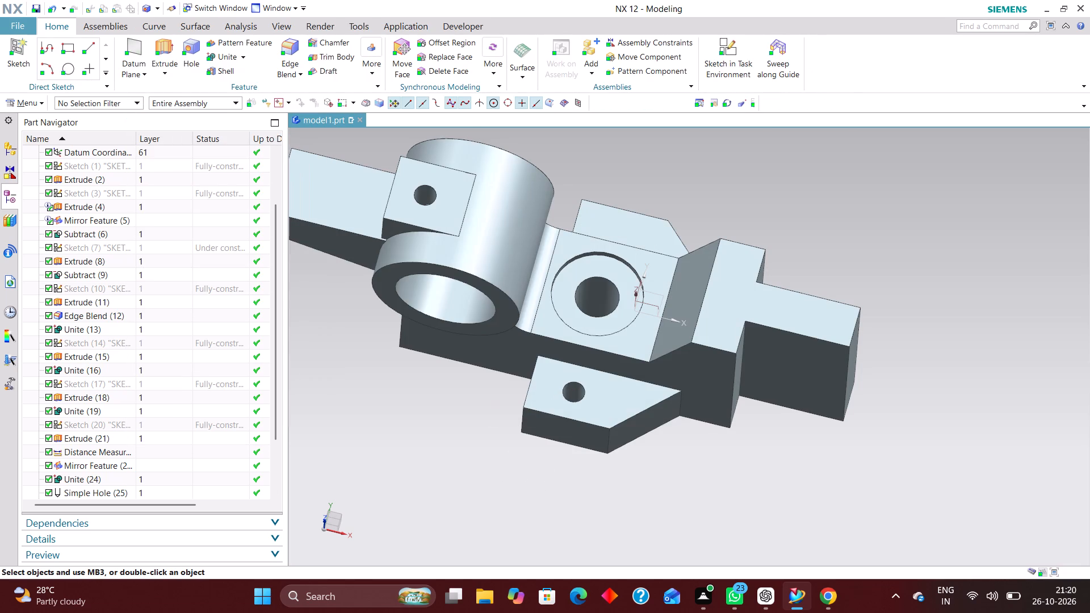
# Mirror the front lug's hole feature about the datum coordinate system's XZ plane onto the opposite side lug.
pyautogui.click(498, 74)
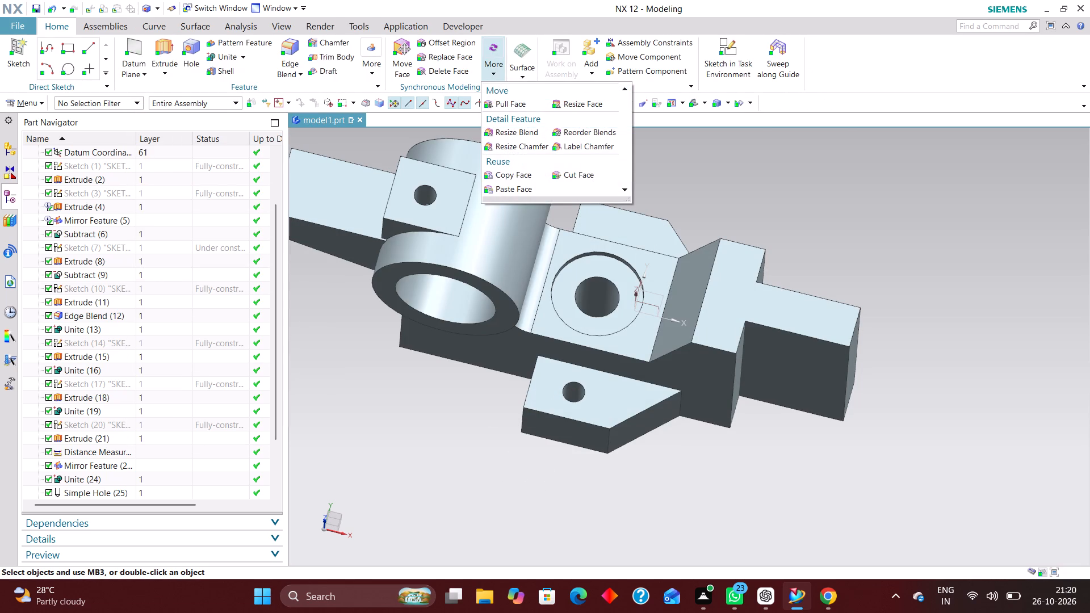
pyautogui.click(420, 454)
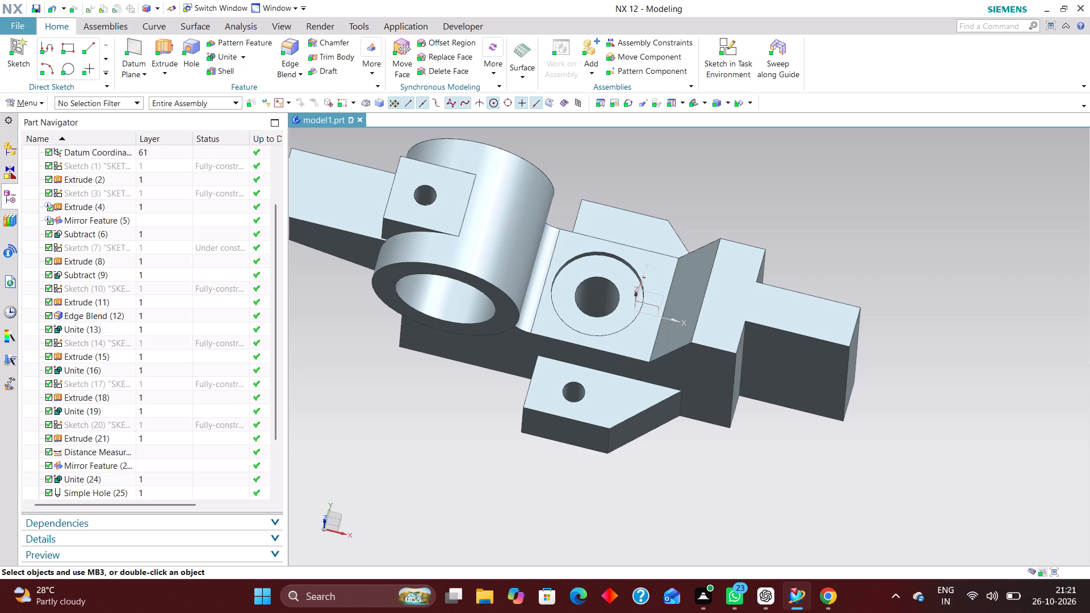
pyautogui.click(492, 70)
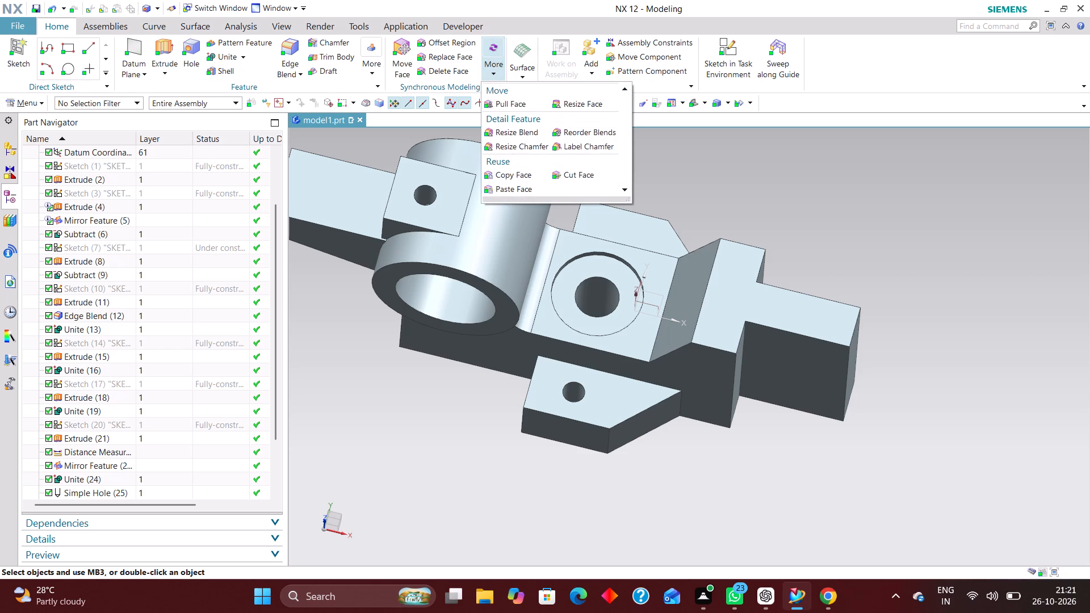
pyautogui.click(377, 75)
pyautogui.click(385, 104)
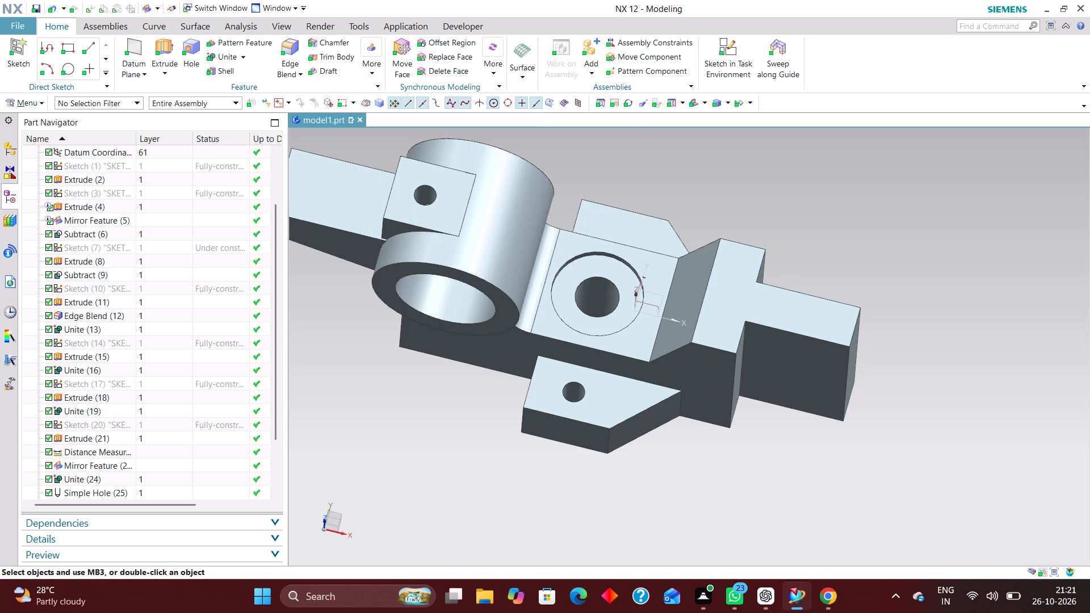
pyautogui.click(574, 394)
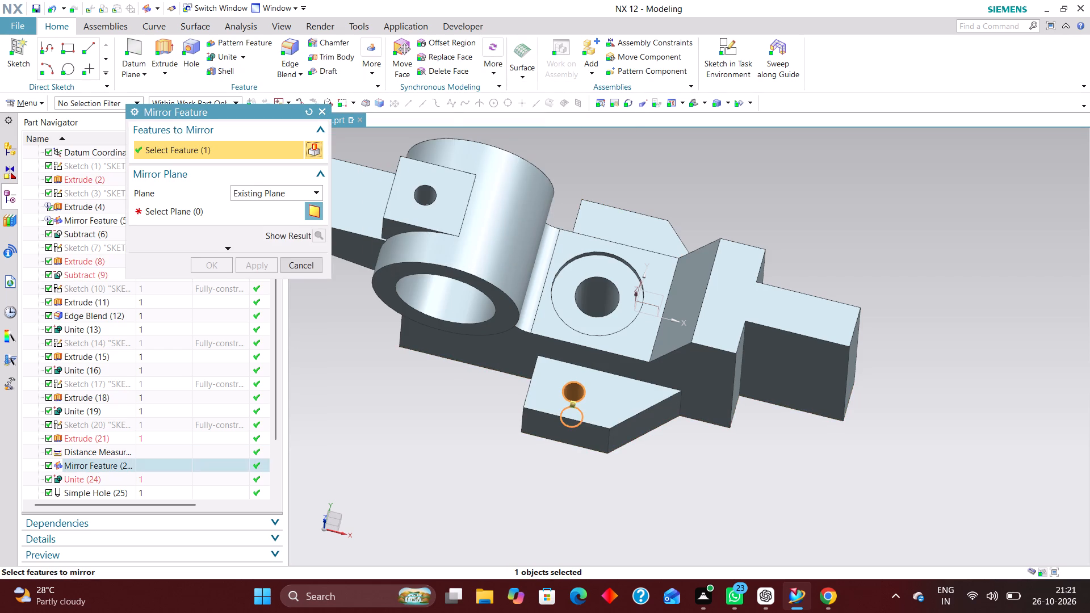
pyautogui.click(272, 210)
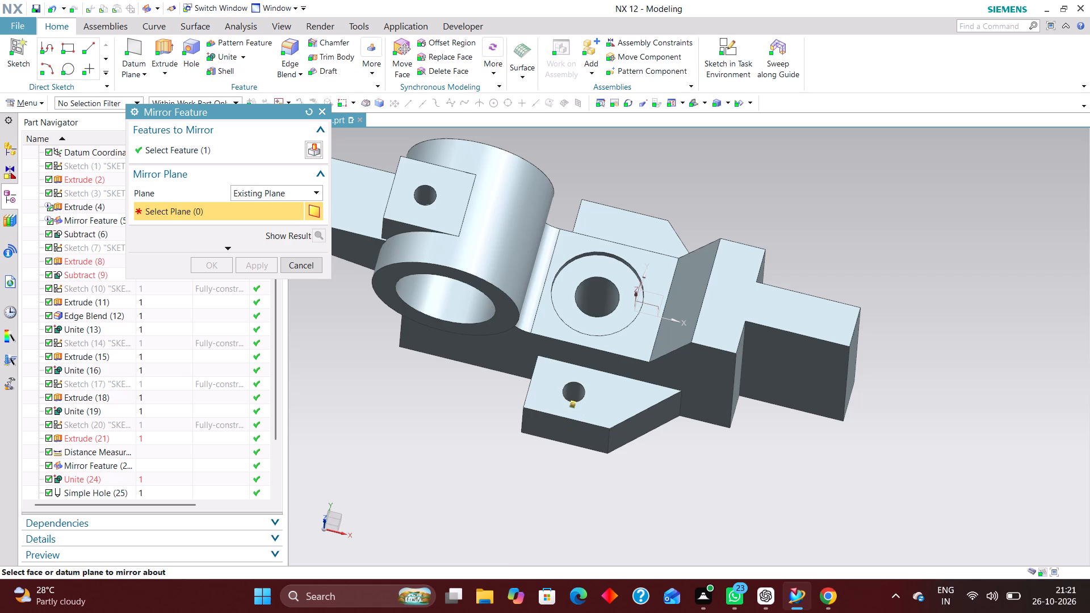
pyautogui.moveTo(651, 490); pyautogui.dragTo(661, 530, button='middle')
pyautogui.scroll(1, 651, 491)
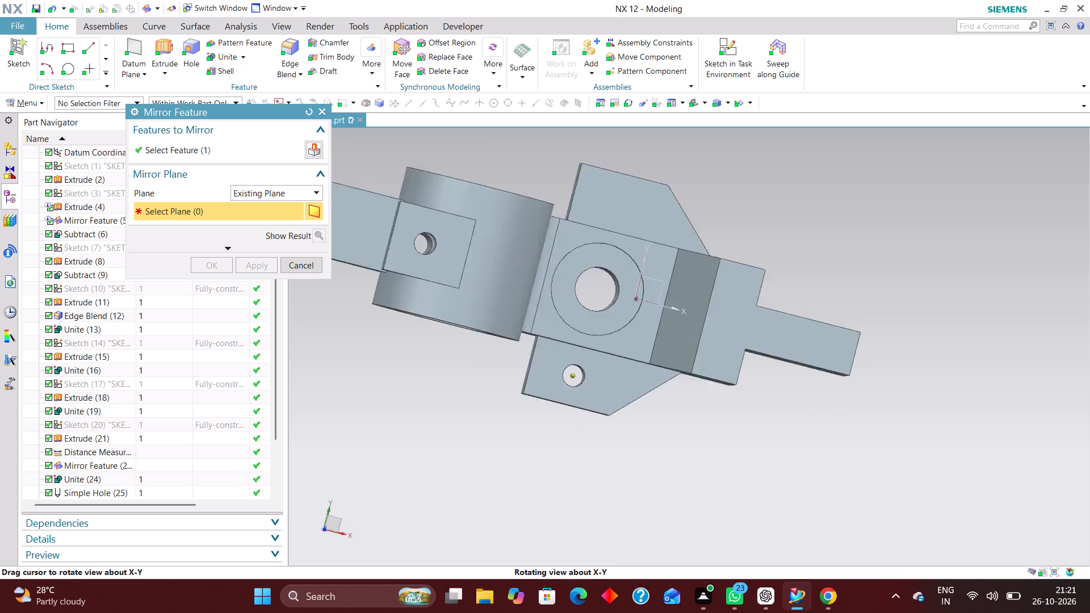
pyautogui.moveTo(661, 530); pyautogui.dragTo(658, 520, button='middle')
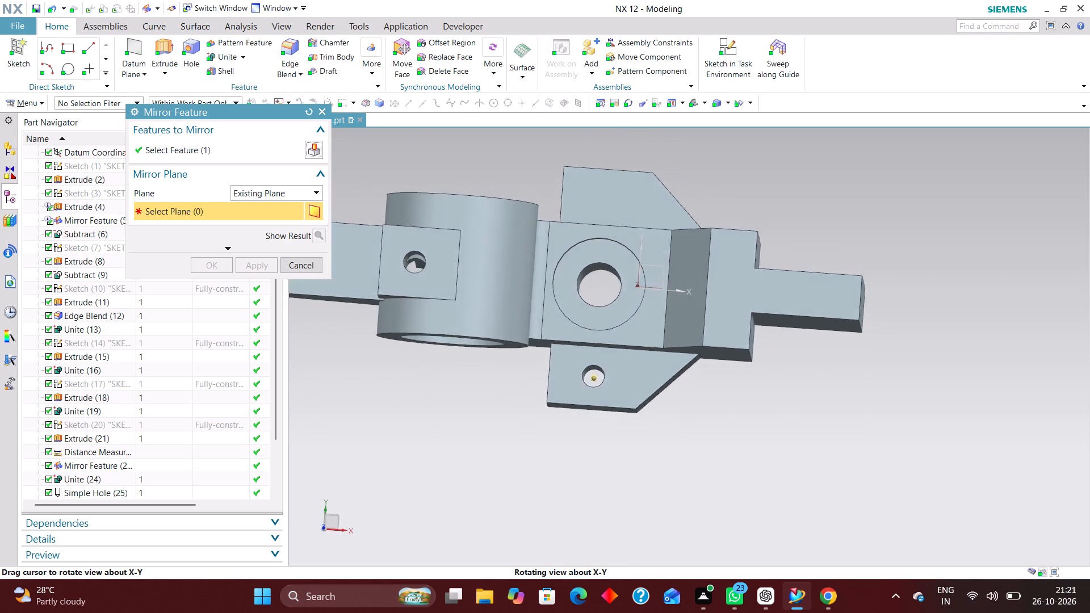
pyautogui.moveTo(658, 520); pyautogui.dragTo(657, 510, button='middle')
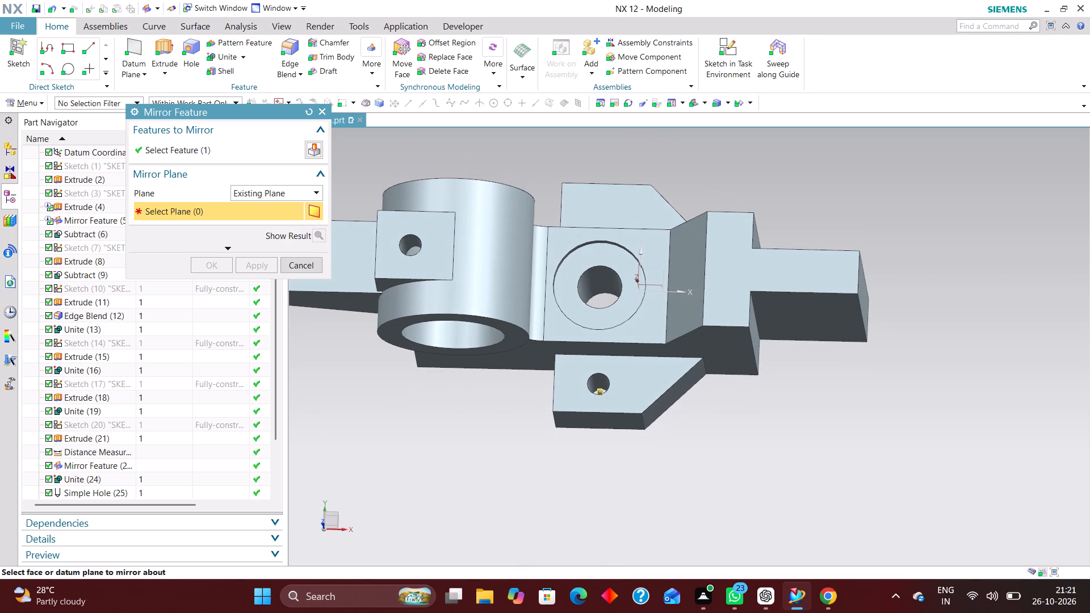
pyautogui.click(654, 284)
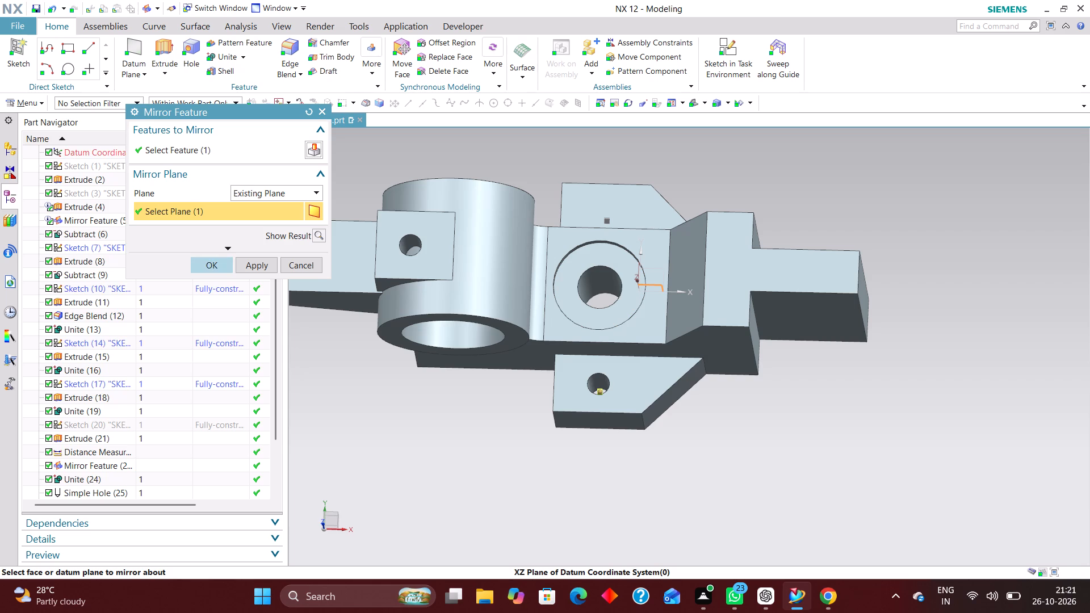
pyautogui.click(208, 263)
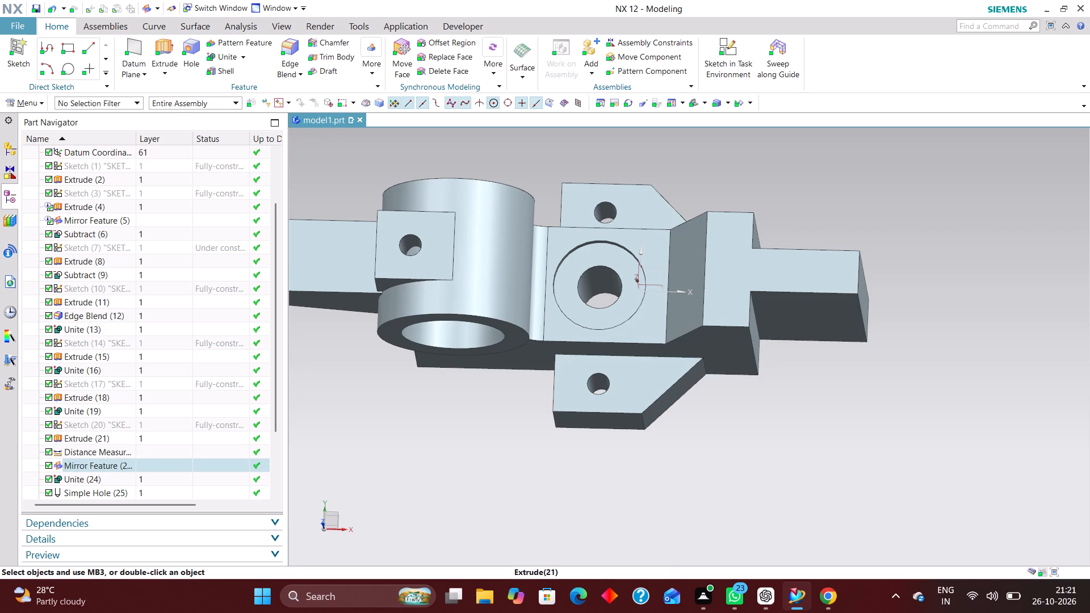
# Start a new hole on the front side face of the narrow block at the base's end and place two sketch points on it.
pyautogui.moveTo(719, 492); pyautogui.dragTo(706, 458, button='middle')
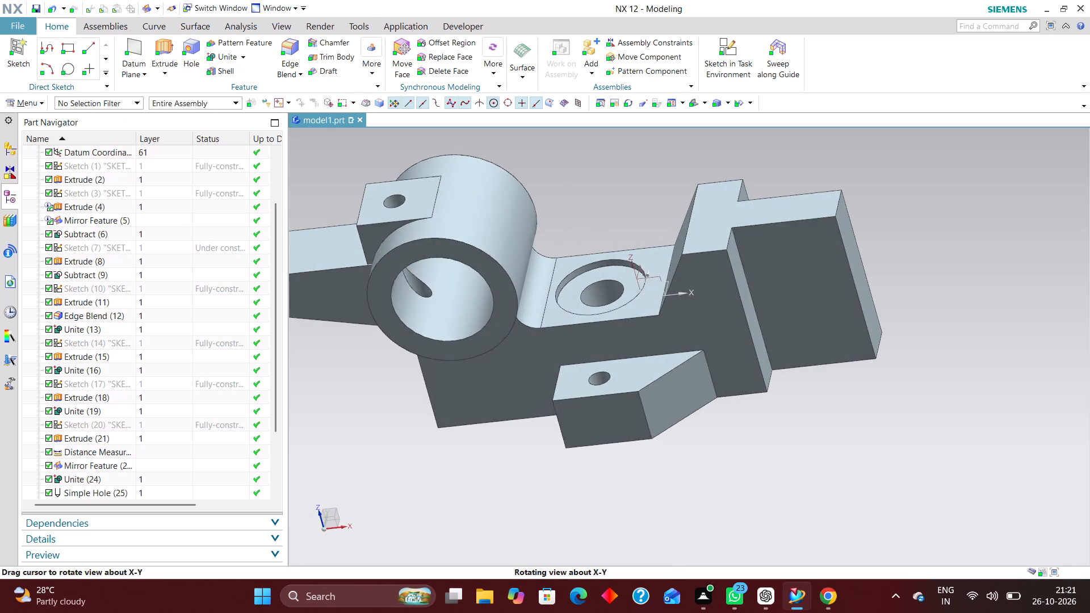
pyautogui.moveTo(706, 458); pyautogui.dragTo(684, 443, button='middle')
pyautogui.moveTo(668, 443); pyautogui.dragTo(629, 448, button='middle')
pyautogui.moveTo(672, 483); pyautogui.dragTo(679, 496, button='middle')
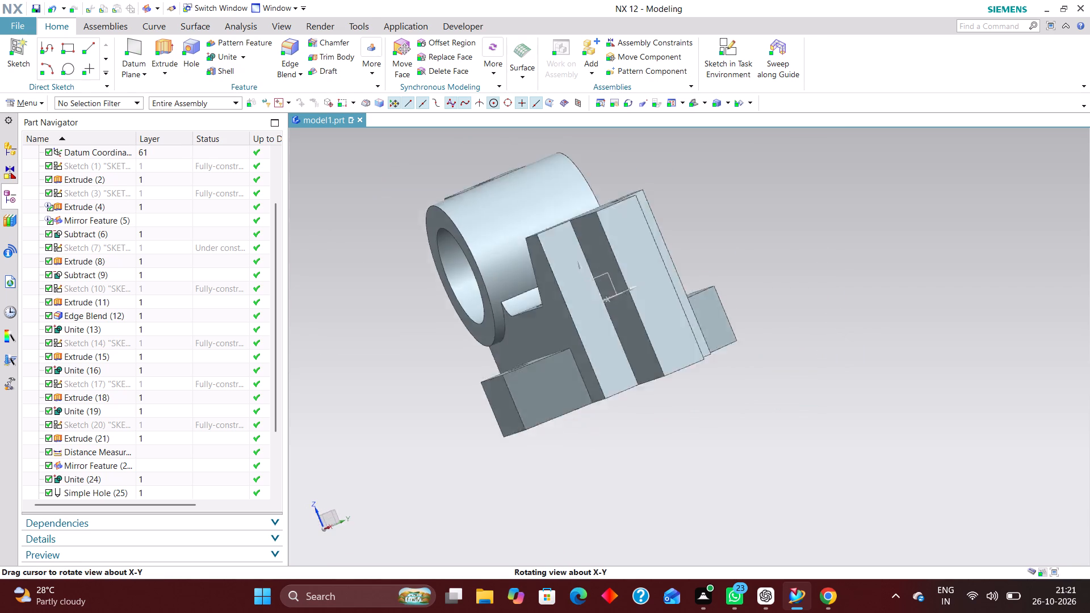
pyautogui.moveTo(679, 496); pyautogui.dragTo(708, 515, button='middle')
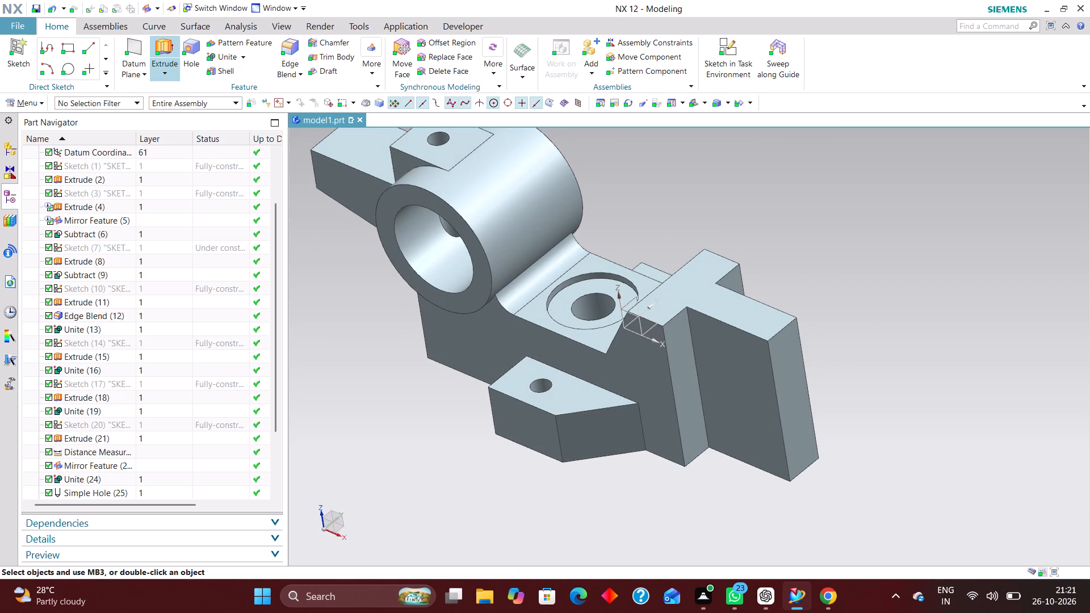
pyautogui.click(199, 49)
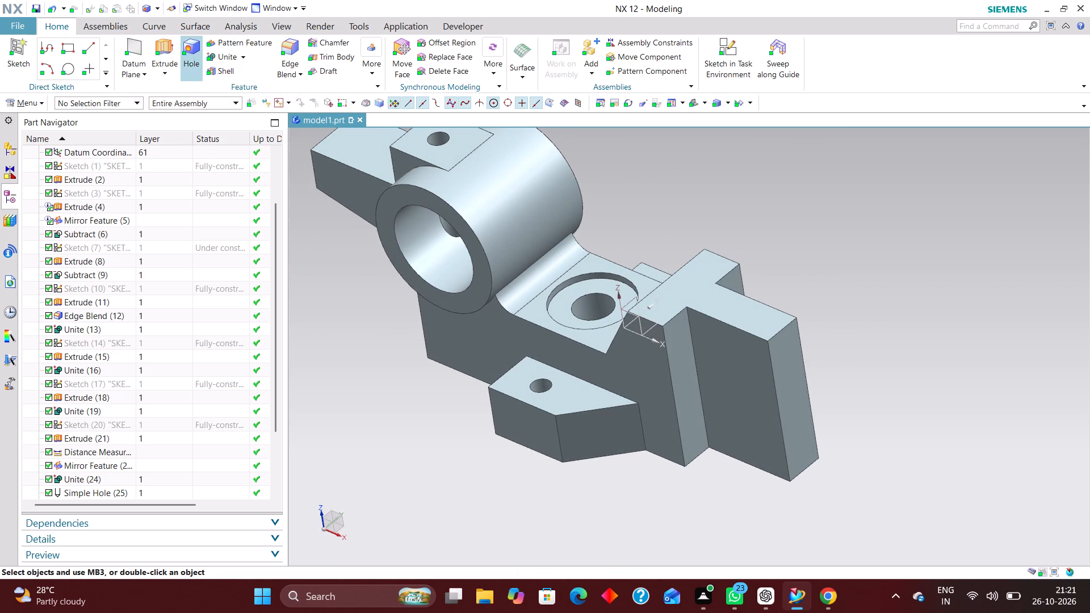
pyautogui.click(752, 385)
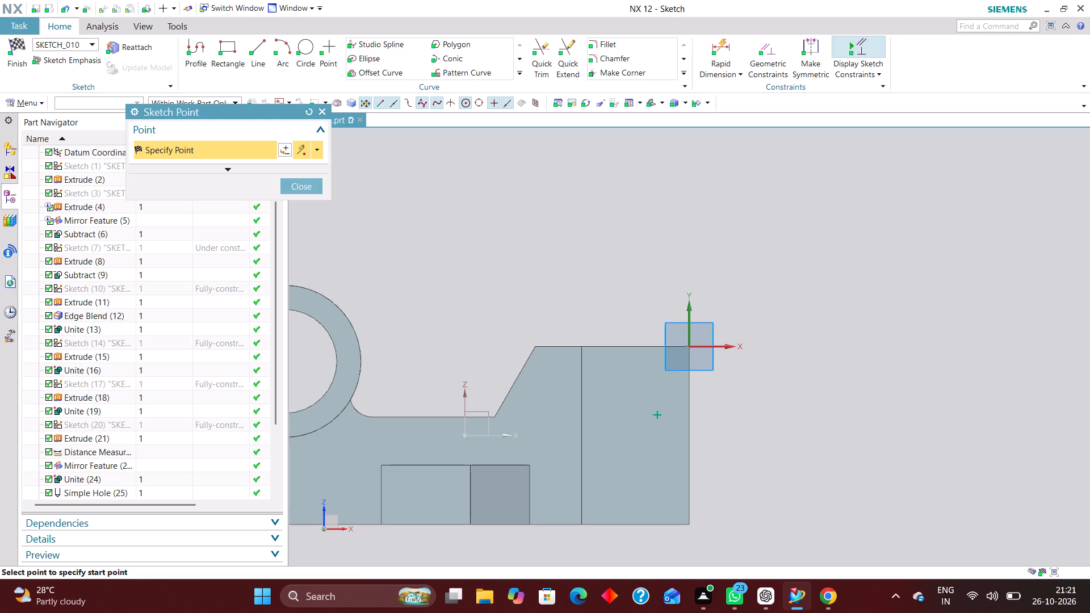
pyautogui.click(637, 471)
pyautogui.click(315, 187)
# Dimension the upper hole point horizontally from the block's vertical end edge as 29/2 (14.5 mm).
pyautogui.click(727, 52)
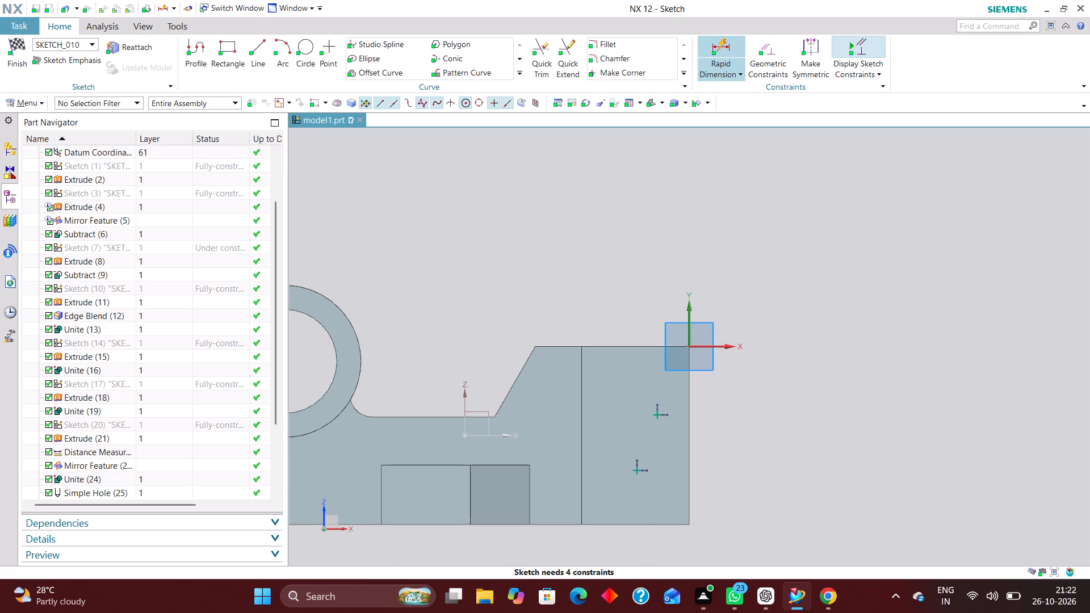
pyautogui.click(687, 314)
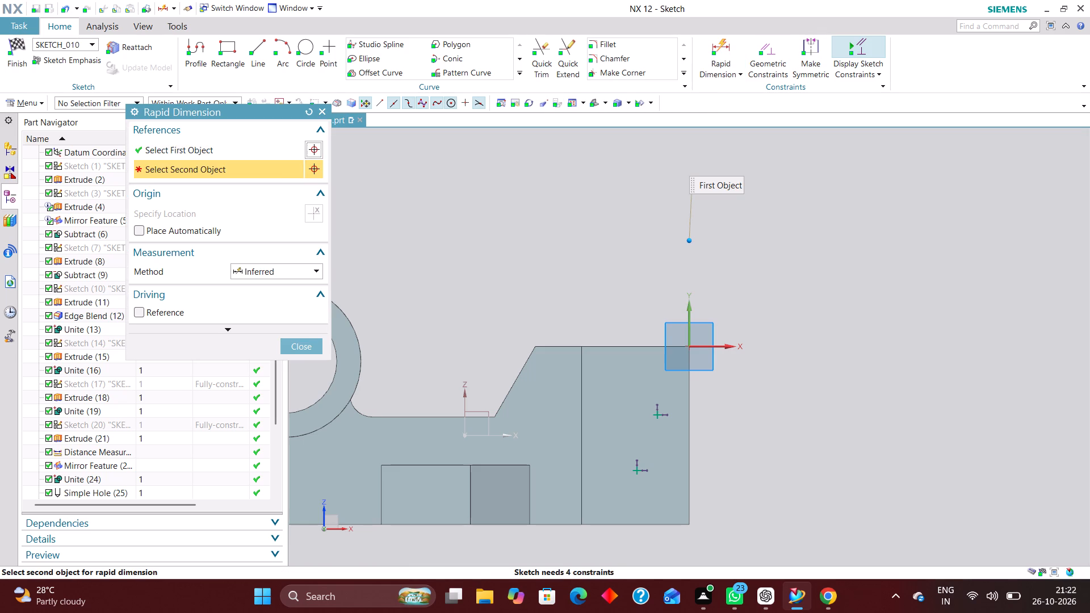
pyautogui.click(659, 414)
pyautogui.click(670, 263)
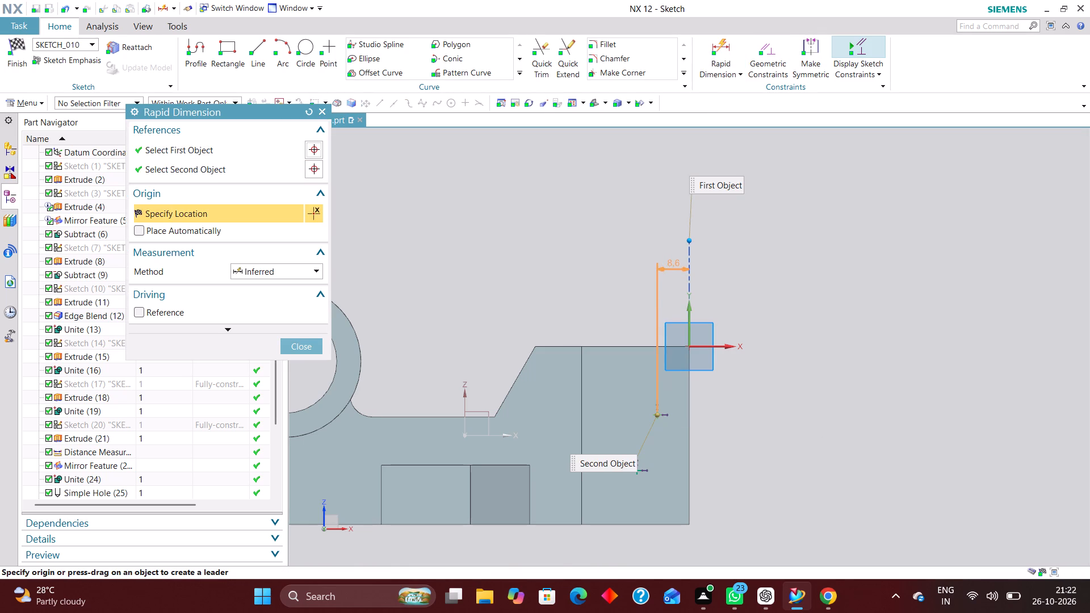
pyautogui.write('41')
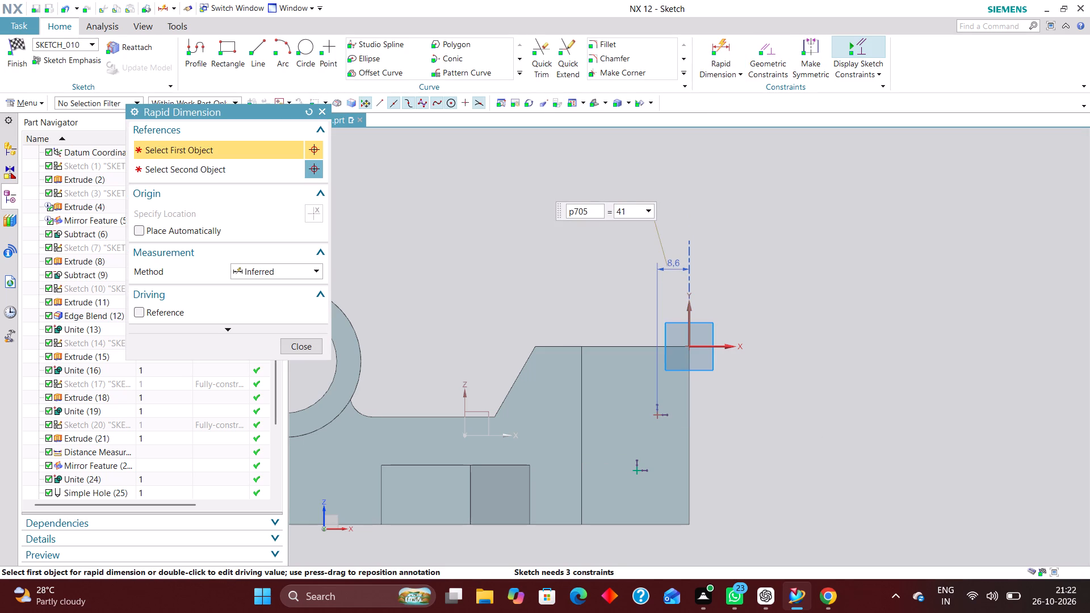
pyautogui.press('-')
pyautogui.write('12')
pyautogui.press('Return')
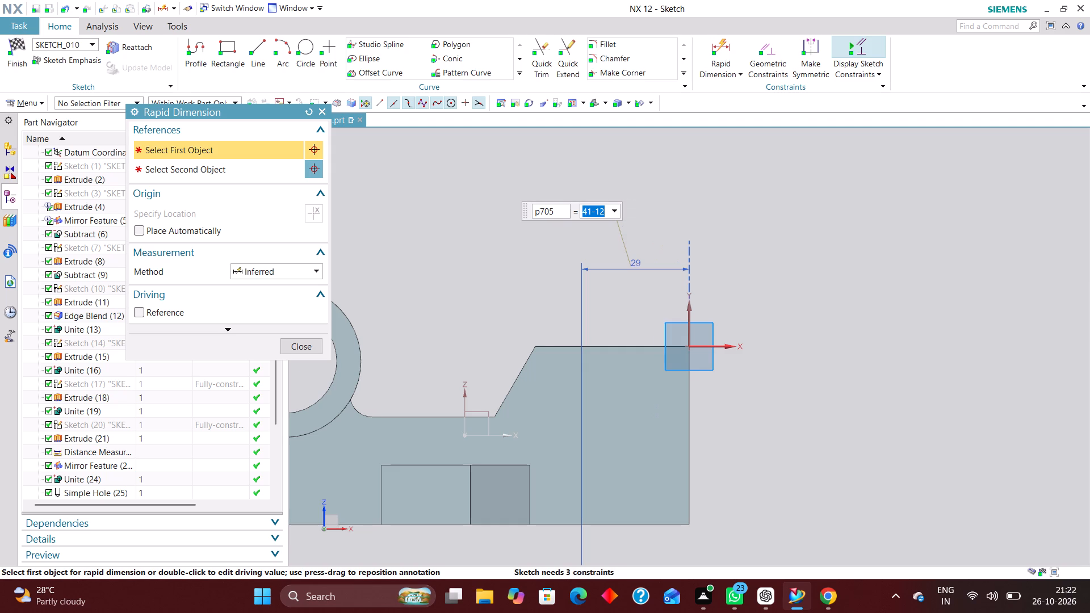
pyautogui.write('29/2')
pyautogui.press('Return')
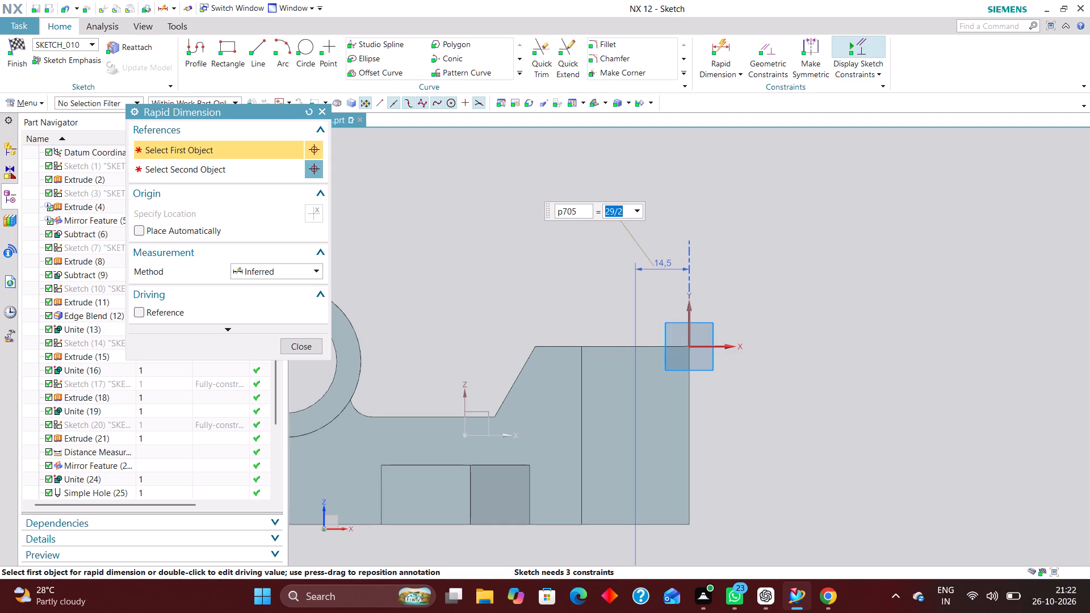
# Dimension the upper hole point vertically at 13 mm below the end block's top edge.
pyautogui.scroll(-5, 607, 322)
pyautogui.scroll(4, 644, 428)
pyautogui.scroll(-1, 575, 421)
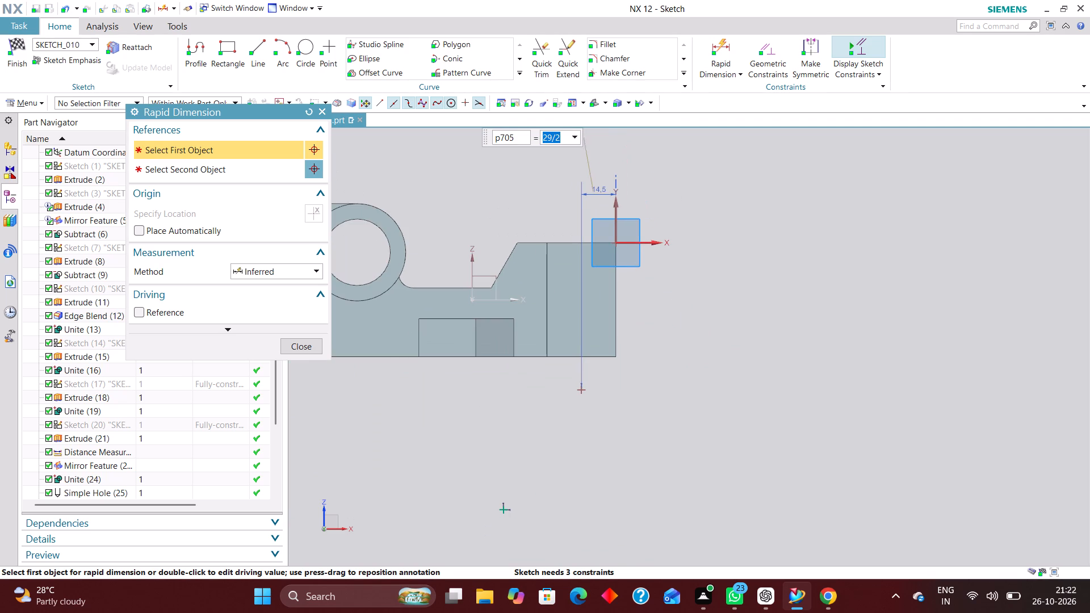
pyautogui.scroll(1, 643, 239)
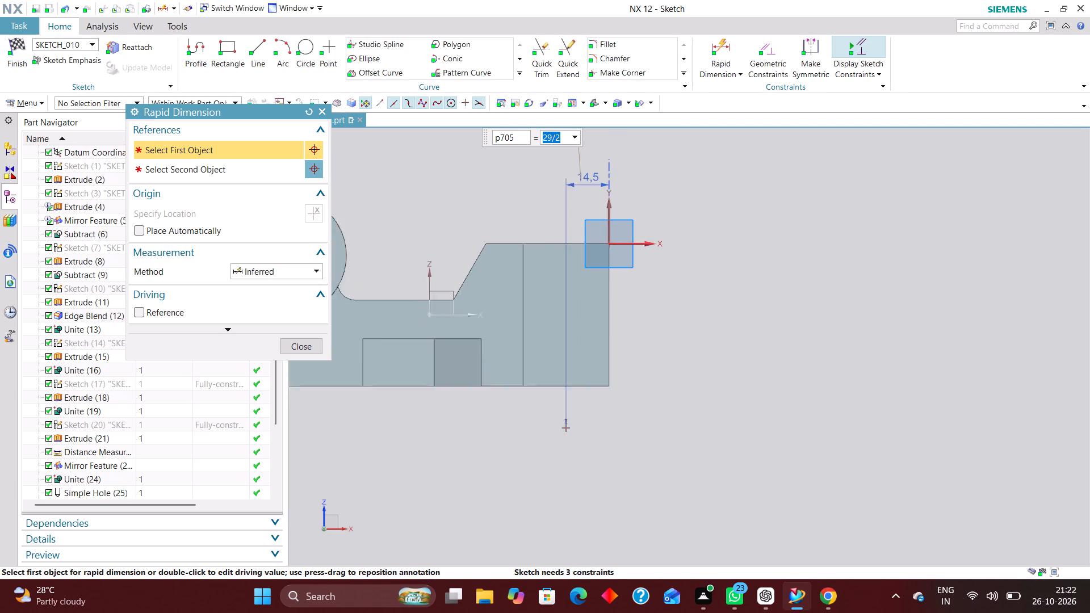
pyautogui.scroll(1, 643, 239)
pyautogui.click(628, 244)
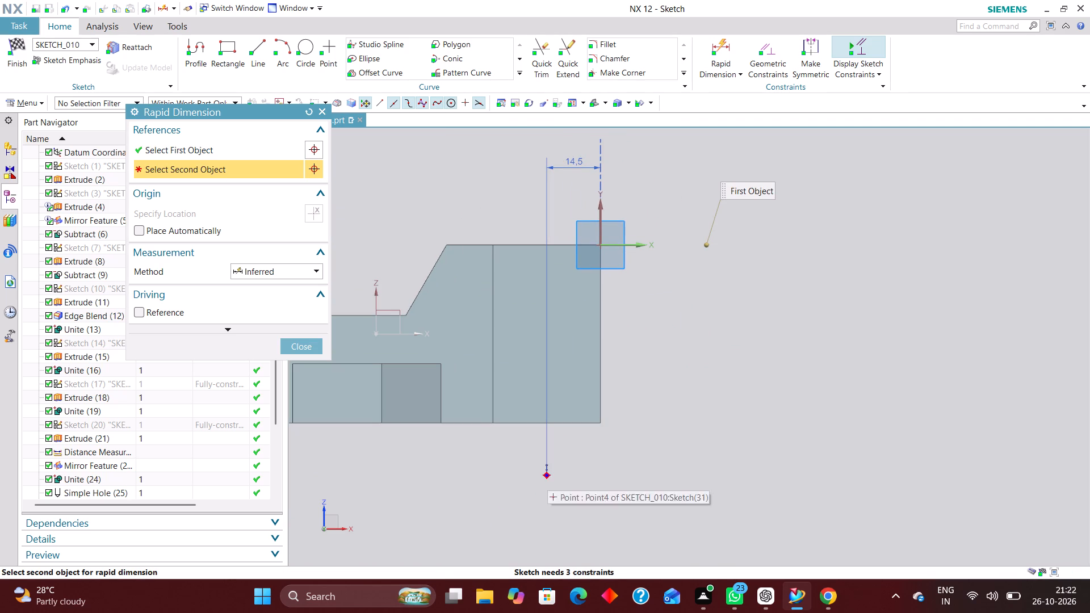
pyautogui.click(546, 477)
pyautogui.click(677, 359)
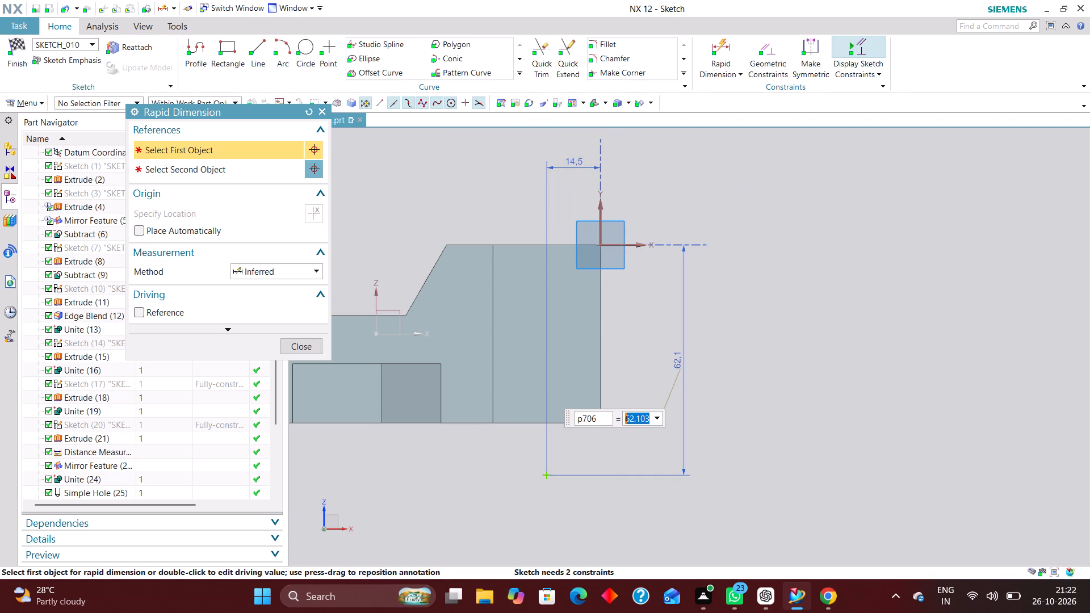
pyautogui.write('48/2')
pyautogui.press('Return')
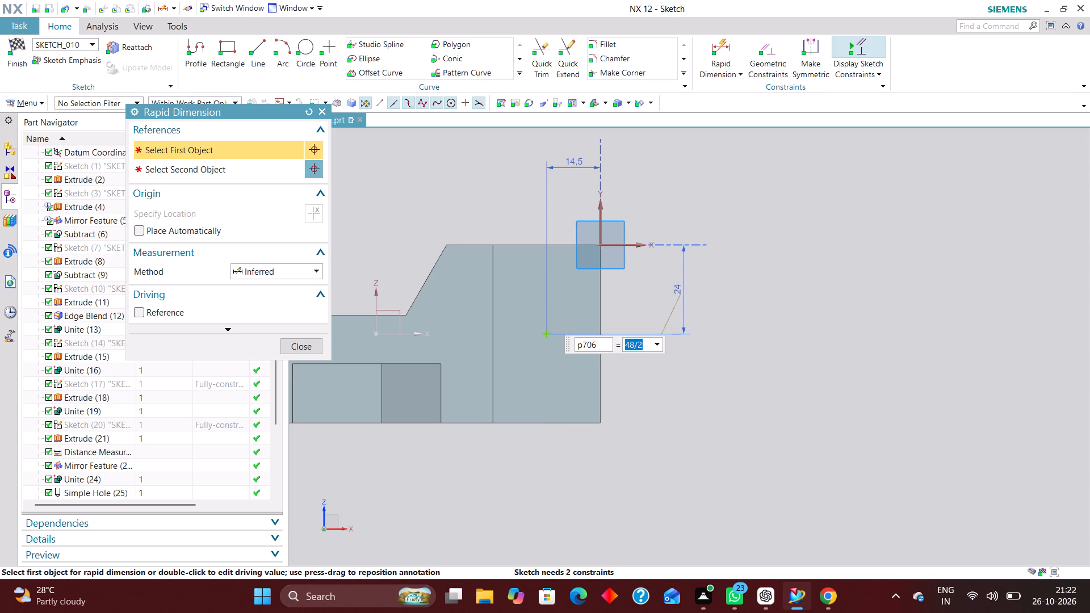
pyautogui.scroll(-2, 497, 313)
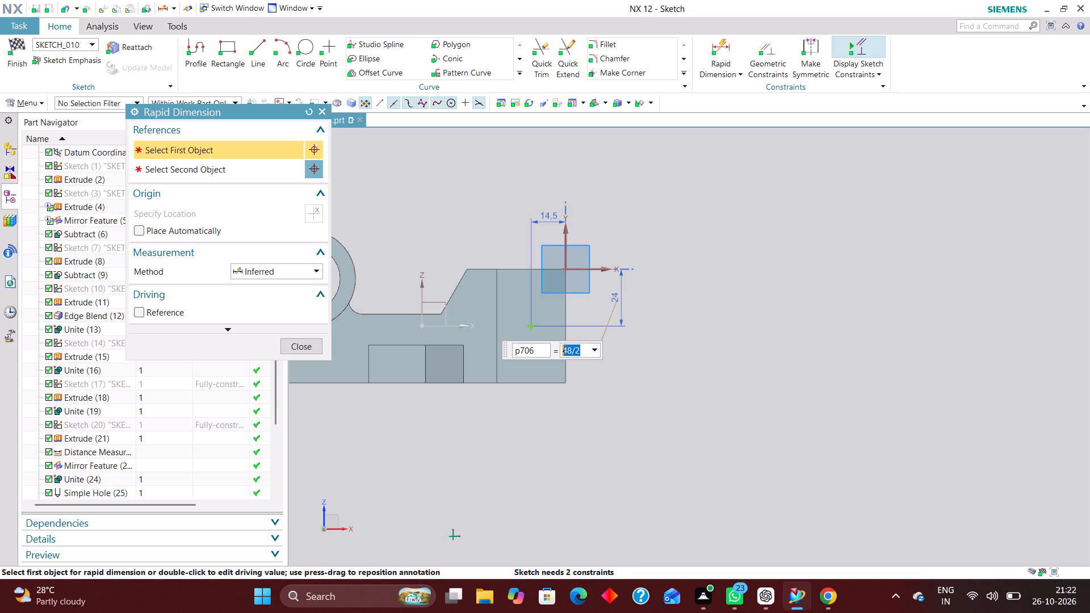
pyautogui.scroll(3, 622, 298)
pyautogui.doubleClick(613, 300)
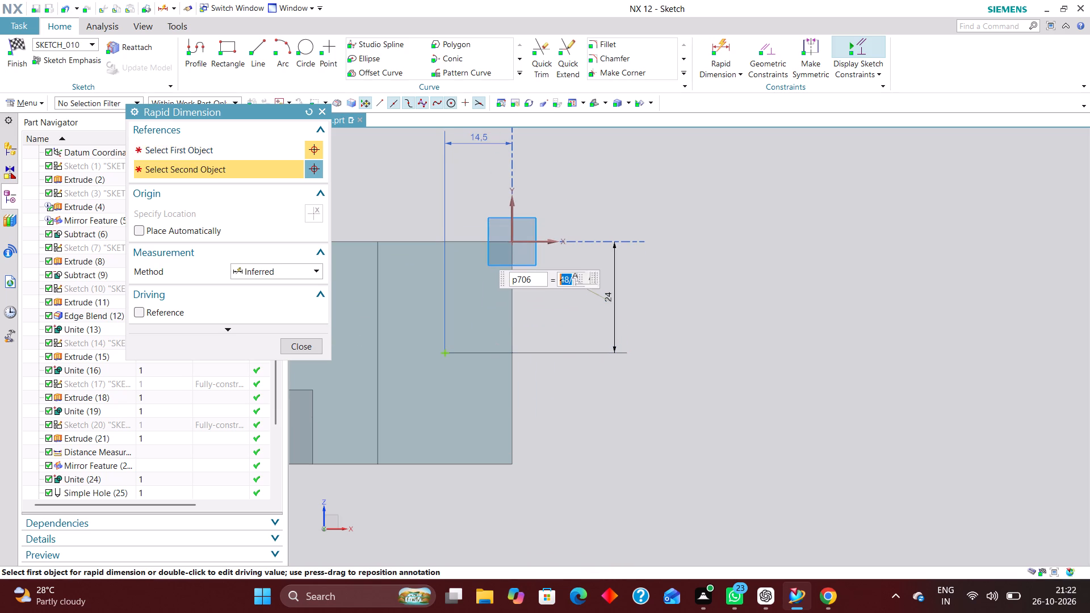
pyautogui.write('13')
pyautogui.press('Return')
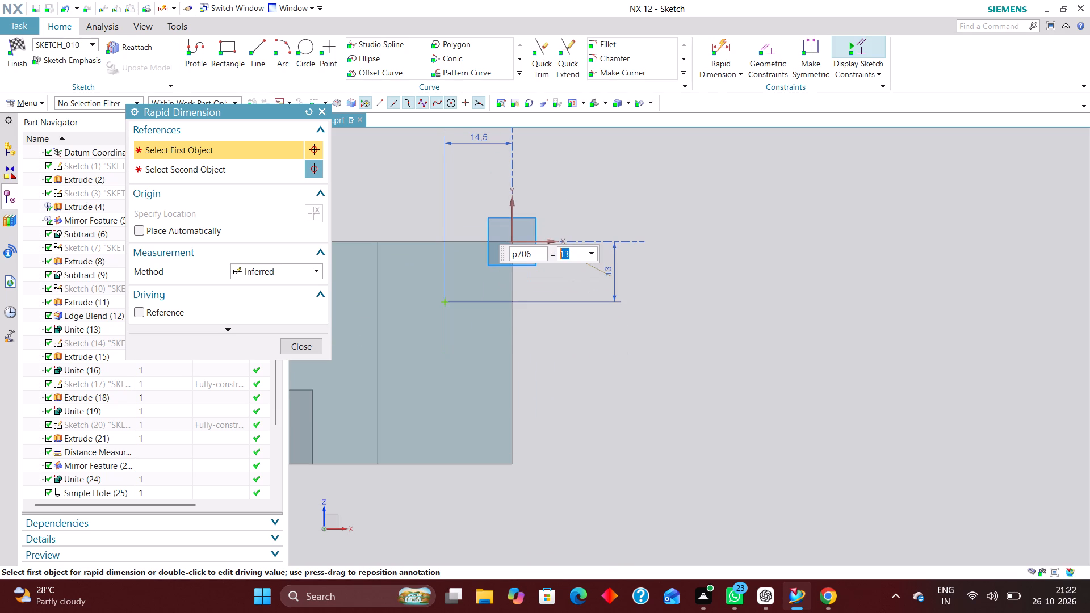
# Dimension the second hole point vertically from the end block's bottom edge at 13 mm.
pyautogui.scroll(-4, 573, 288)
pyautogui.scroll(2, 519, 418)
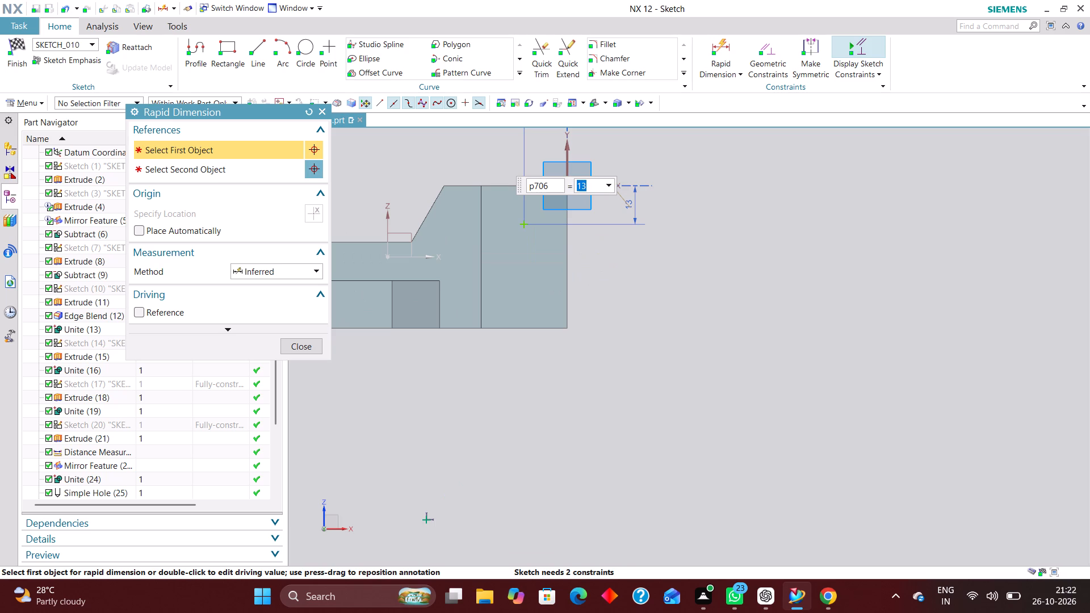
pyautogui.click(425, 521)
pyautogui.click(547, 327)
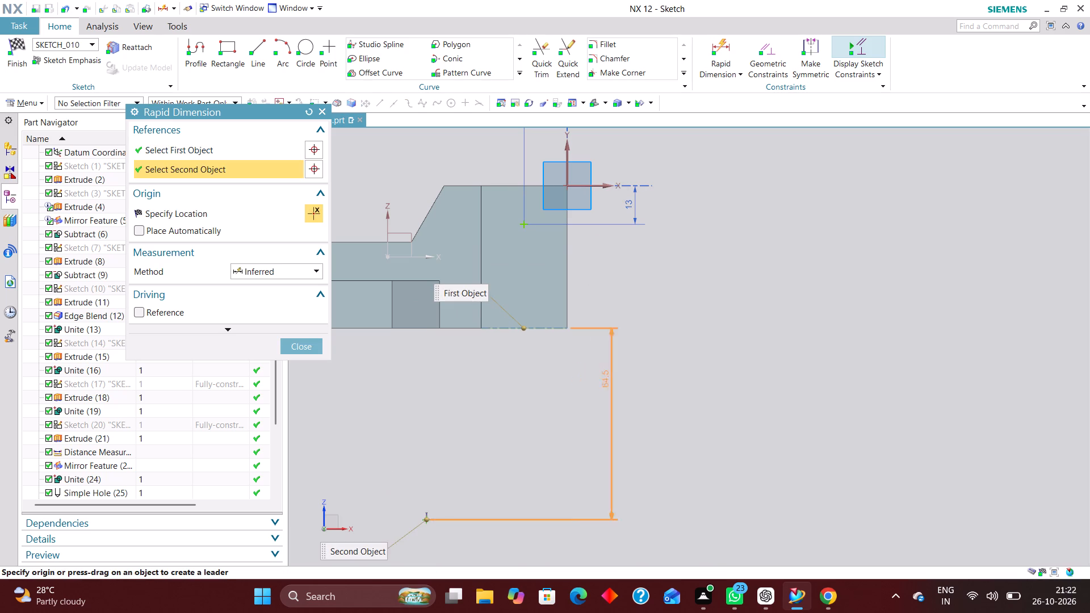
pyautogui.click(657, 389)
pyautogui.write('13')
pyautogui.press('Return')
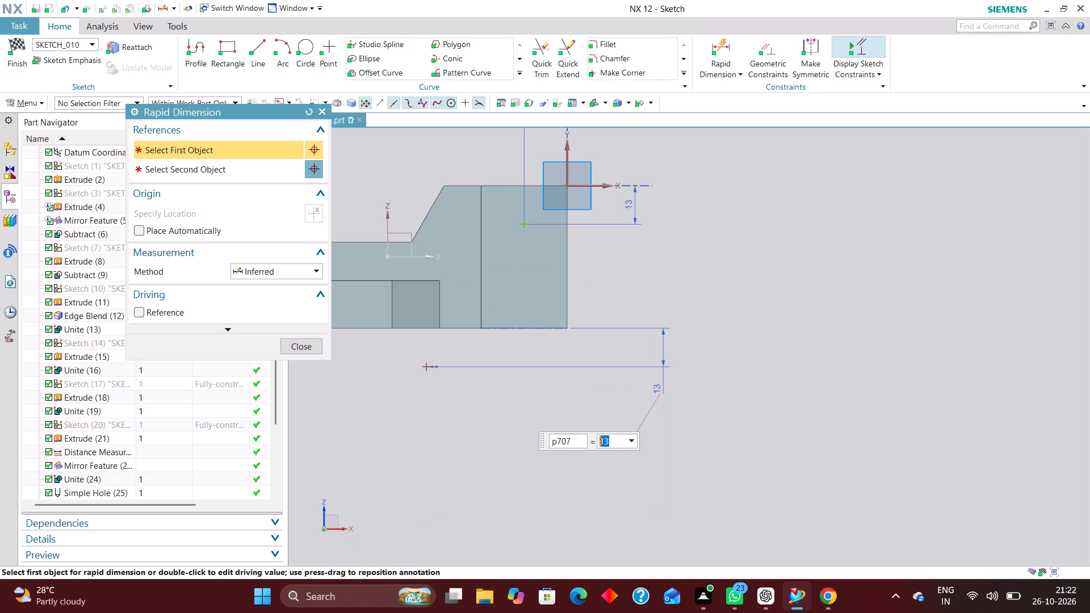
# Constrain the two hole points to be vertically aligned.
pyautogui.click(776, 46)
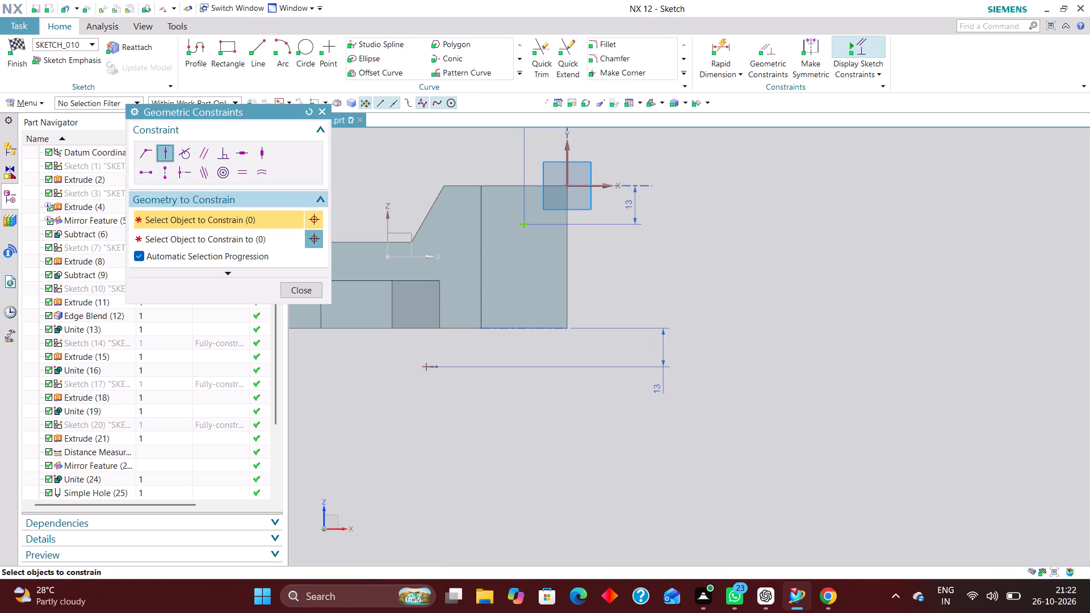
pyautogui.click(152, 174)
pyautogui.click(166, 178)
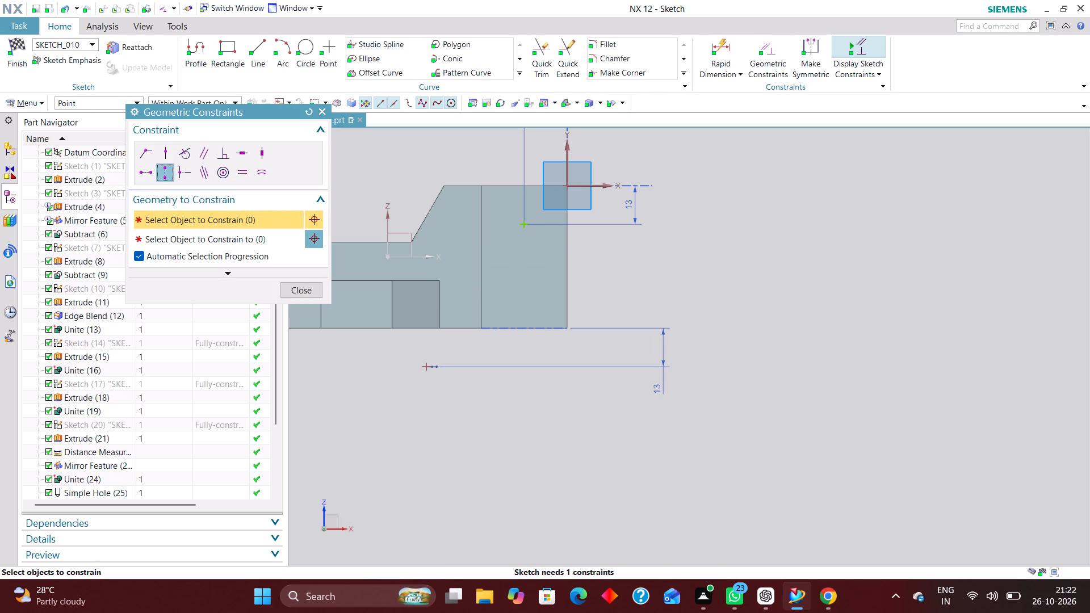
pyautogui.click(525, 220)
pyautogui.click(426, 366)
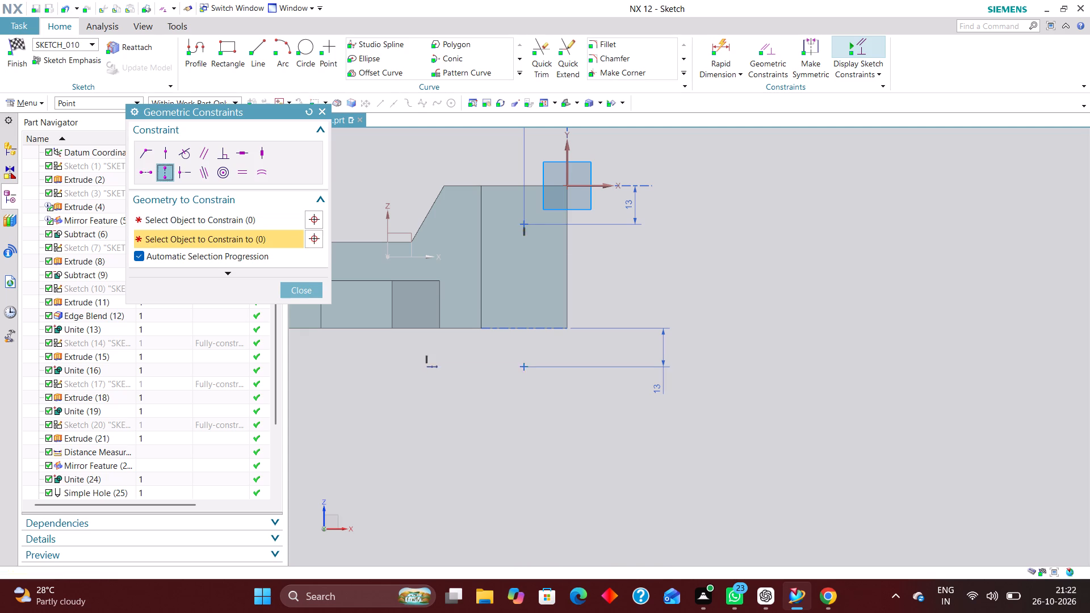
pyautogui.click(299, 287)
# Delete the second point's 13 mm dimension and move that point up onto the end block's face.
pyautogui.moveTo(662, 355); pyautogui.dragTo(605, 350, button='right')
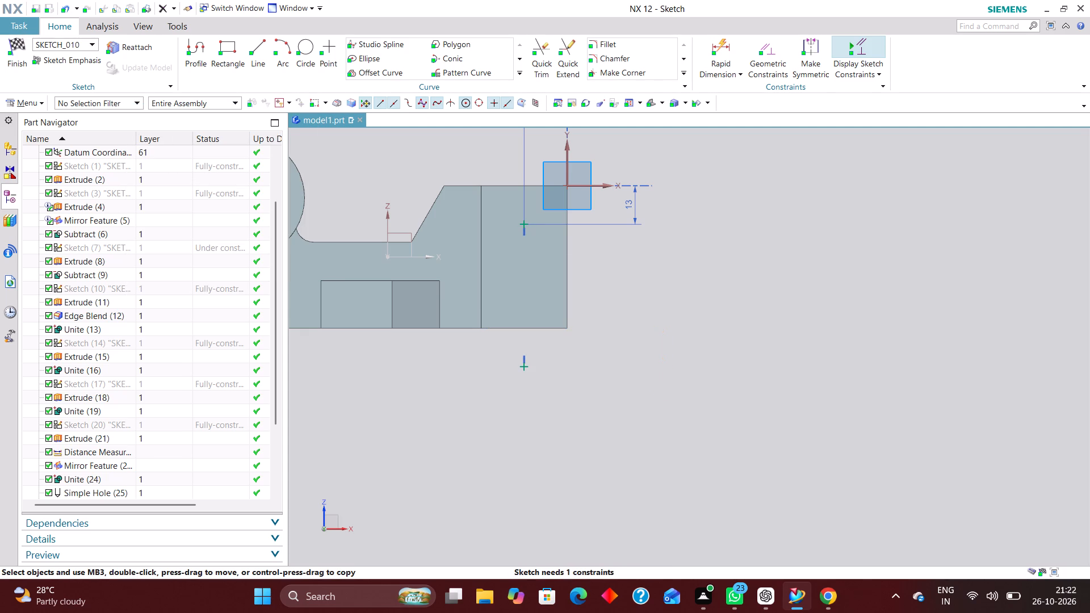
pyautogui.moveTo(523, 369); pyautogui.dragTo(526, 294)
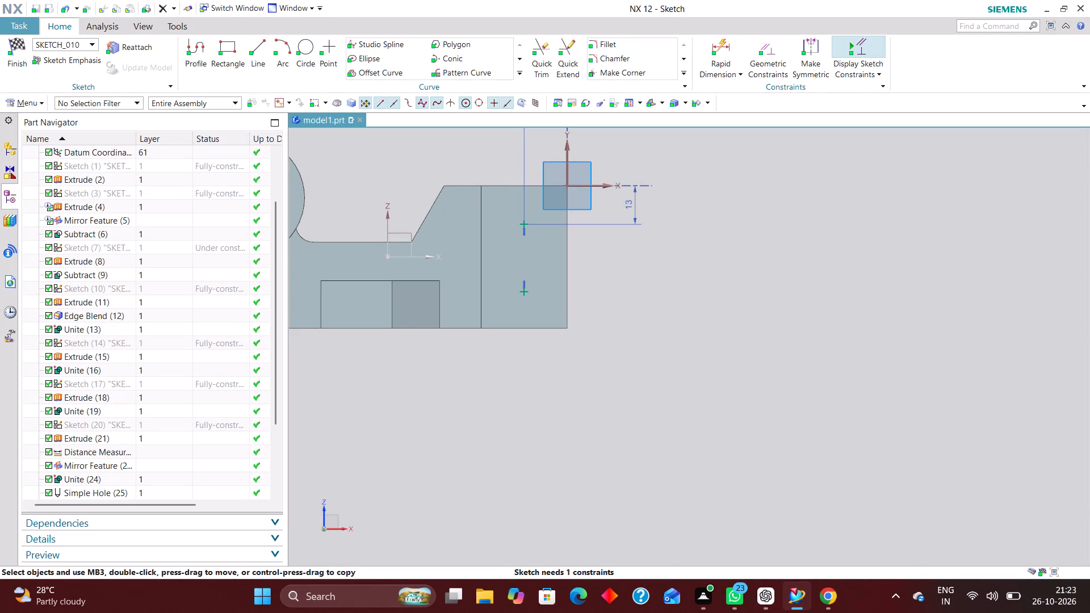
# Dimension the lower hole point 13 mm above the end block's bottom edge.
pyautogui.click(716, 45)
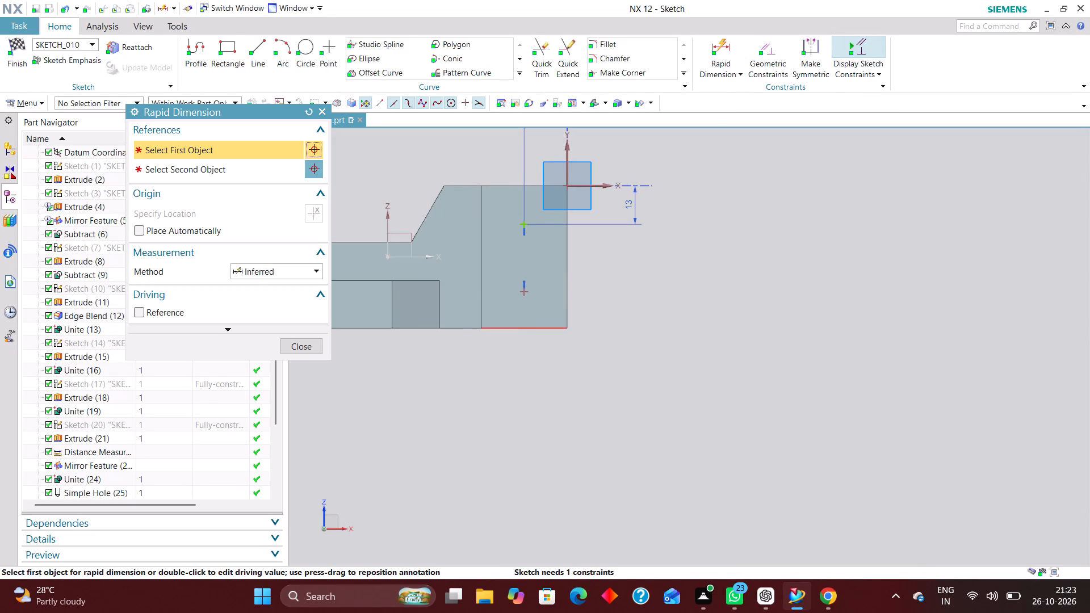
pyautogui.click(523, 330)
pyautogui.click(522, 292)
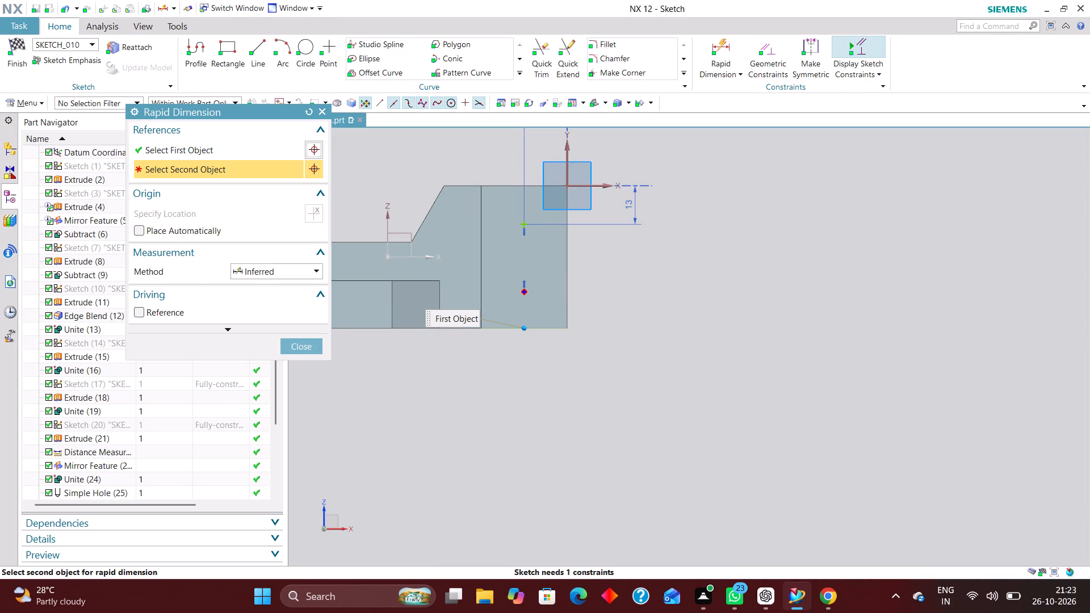
pyautogui.click(633, 308)
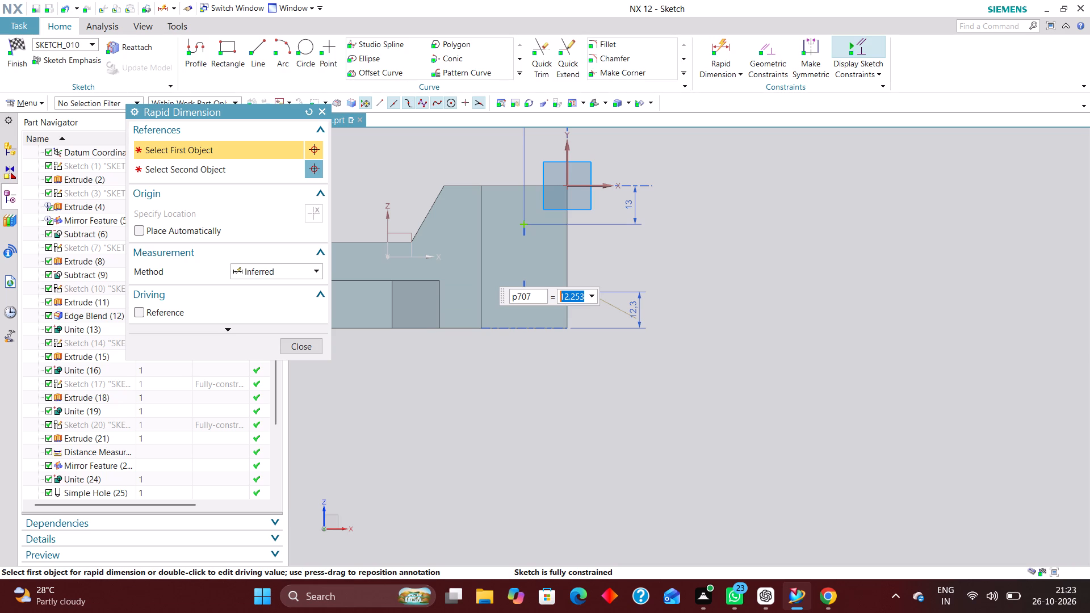
pyautogui.write('13')
pyautogui.press('Return')
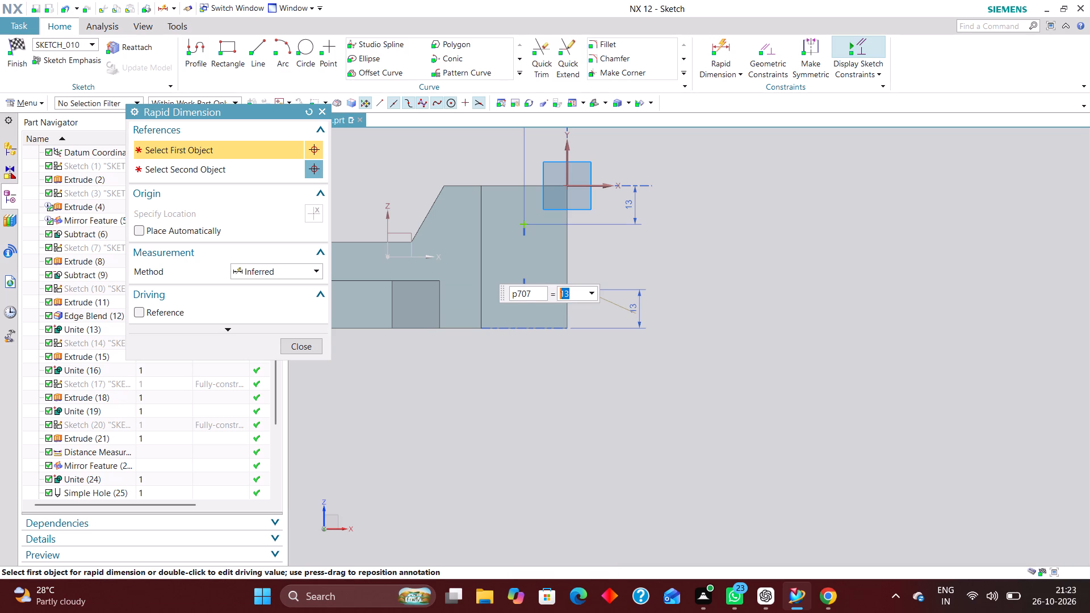
pyautogui.click(307, 352)
pyautogui.scroll(-1, 586, 355)
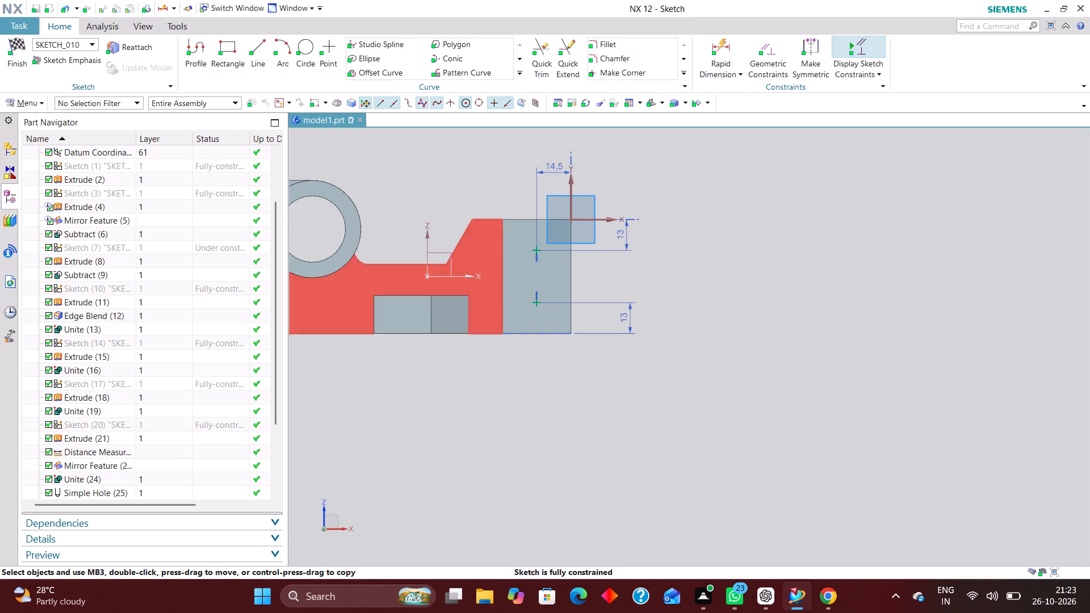
# Finish the point sketch and cut the two 6 mm simple holes through the end block, subtracting with a Through Body depth.
pyautogui.click(19, 44)
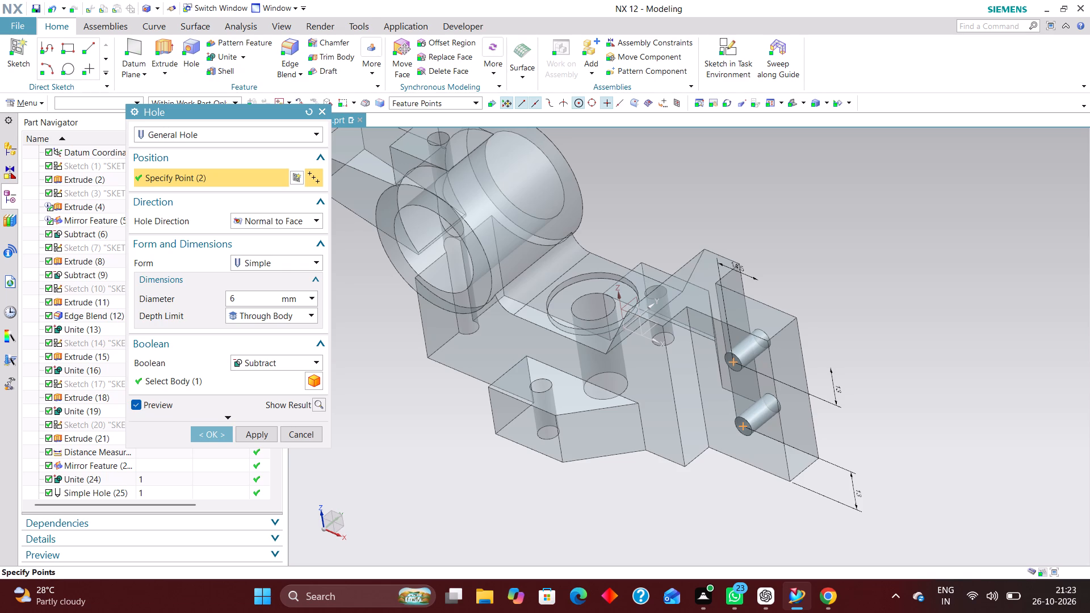
pyautogui.moveTo(855, 312); pyautogui.dragTo(875, 281, button='middle')
pyautogui.moveTo(875, 281); pyautogui.dragTo(871, 307, button='middle')
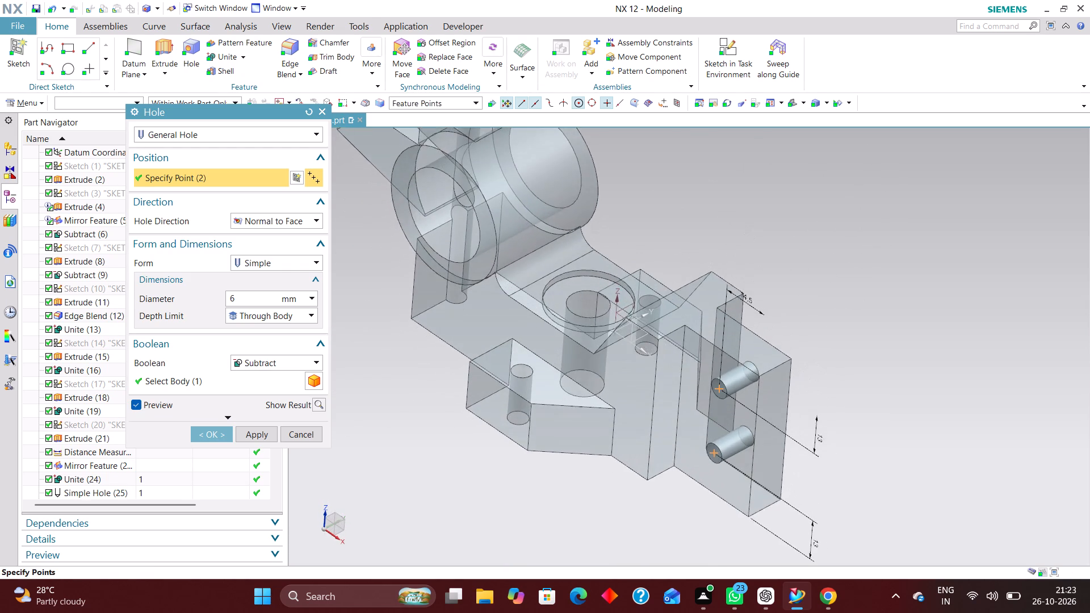
pyautogui.scroll(1, 875, 303)
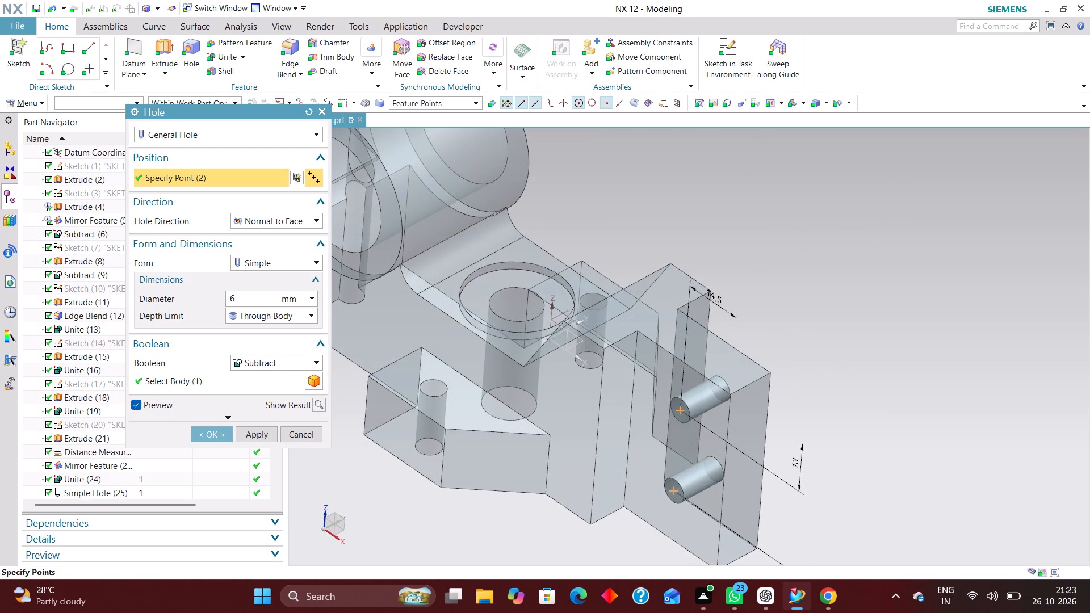
pyautogui.scroll(-2, 927, 275)
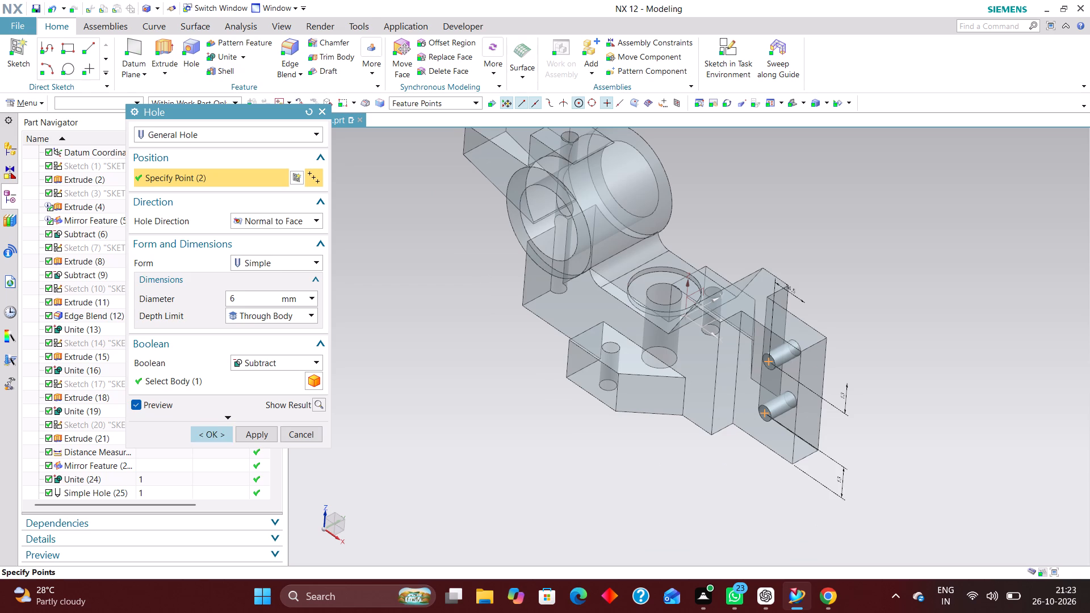
pyautogui.click(204, 433)
pyautogui.scroll(-1, 510, 468)
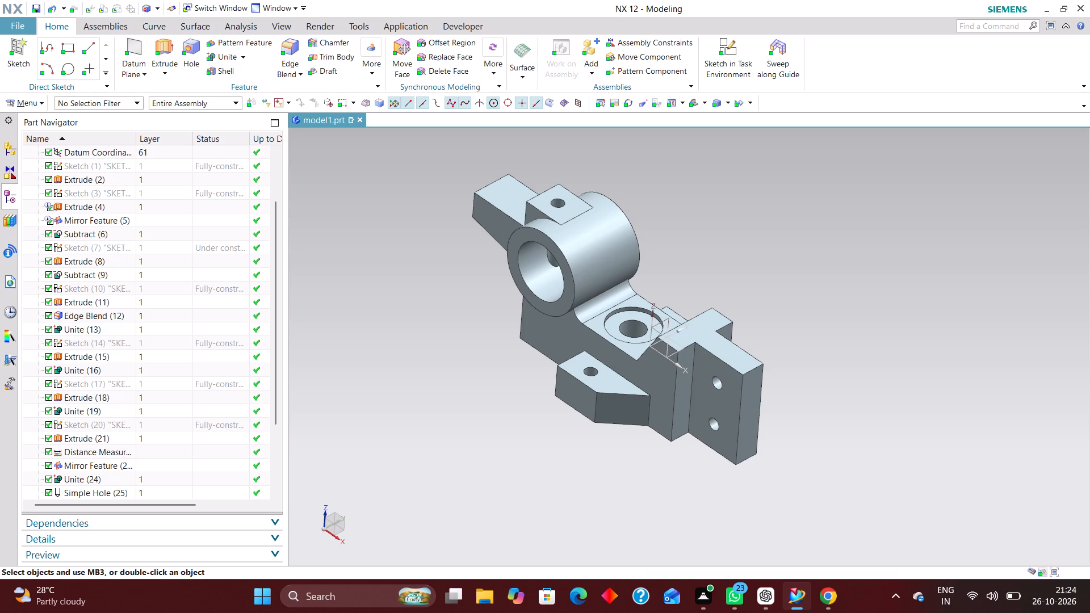
# Edit the 6 mm hole in the boss's top pad to use a Value depth limit of 20 mm.
pyautogui.press('End')
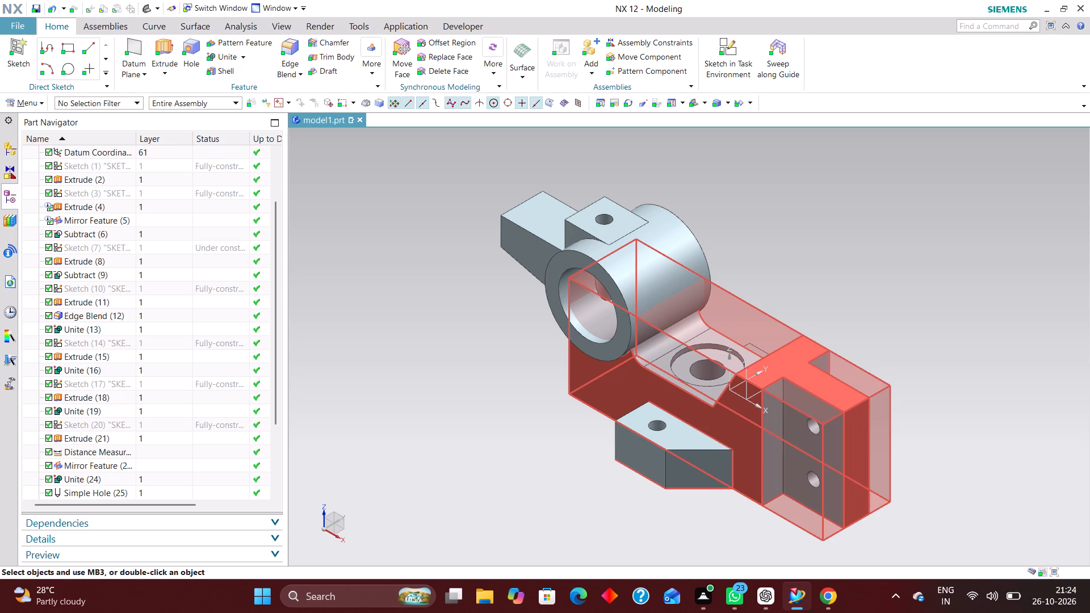
pyautogui.scroll(-4, 518, 419)
pyautogui.scroll(3, 605, 458)
pyautogui.scroll(2, 668, 386)
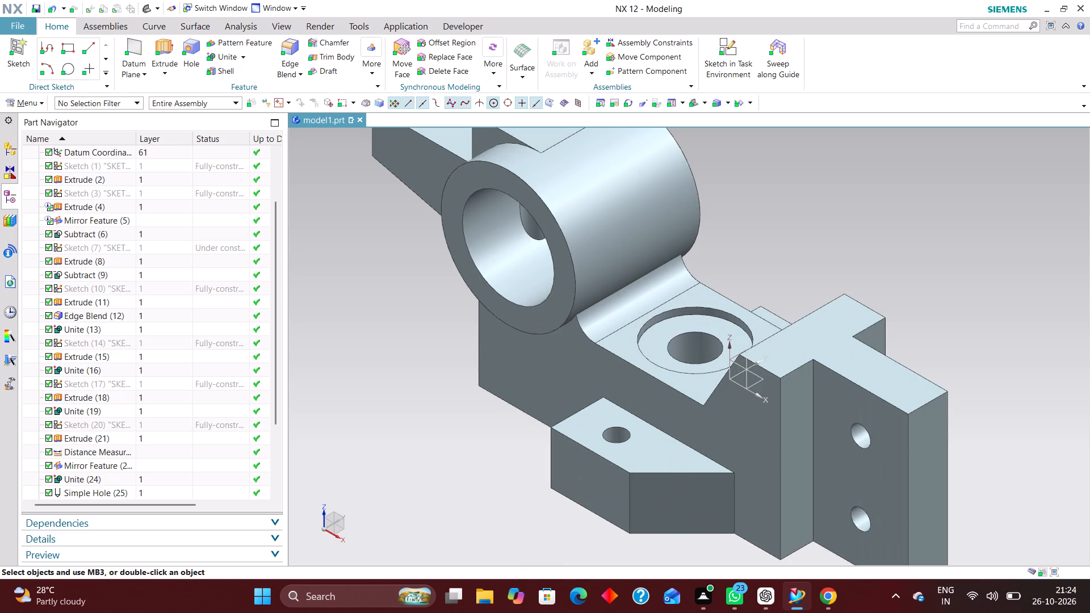
pyautogui.moveTo(445, 493); pyautogui.dragTo(463, 452, button='middle')
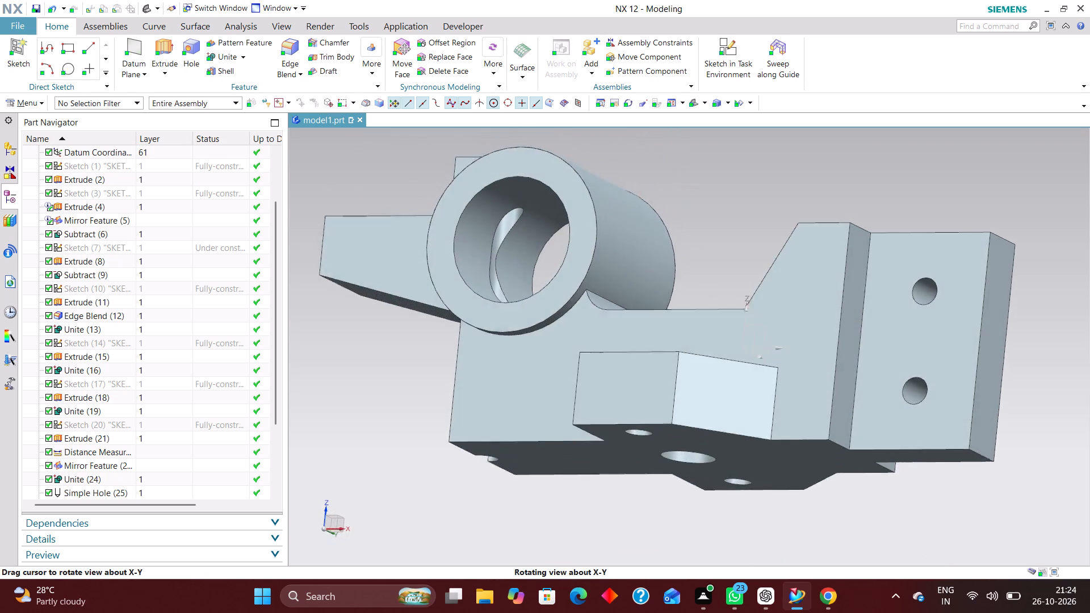
pyautogui.moveTo(463, 452); pyautogui.dragTo(452, 471, button='middle')
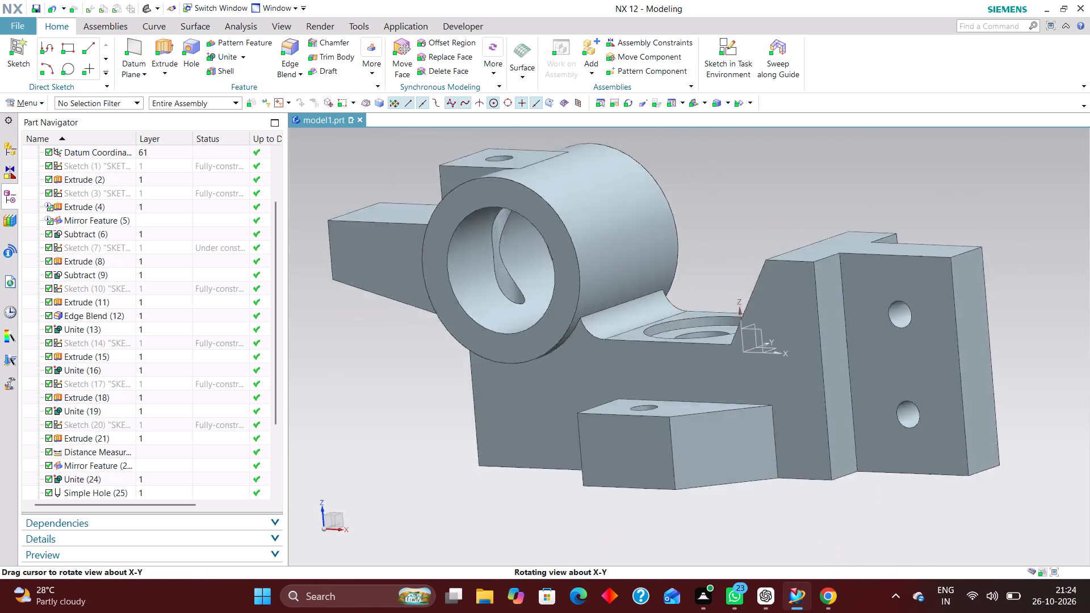
pyautogui.moveTo(452, 471); pyautogui.dragTo(469, 490, button='middle')
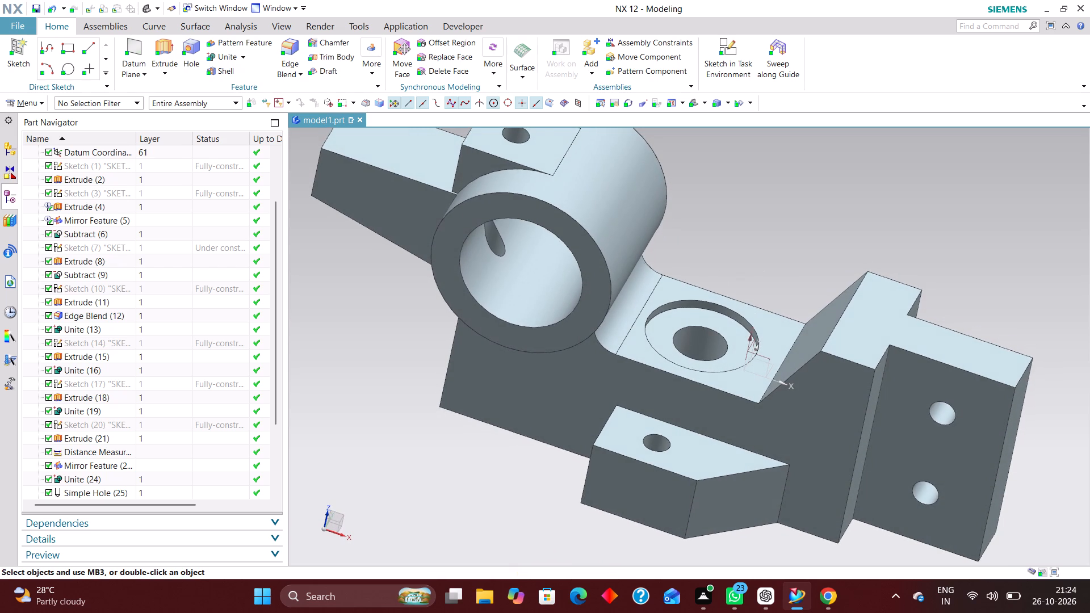
pyautogui.scroll(-1, 515, 320)
pyautogui.doubleClick(522, 172)
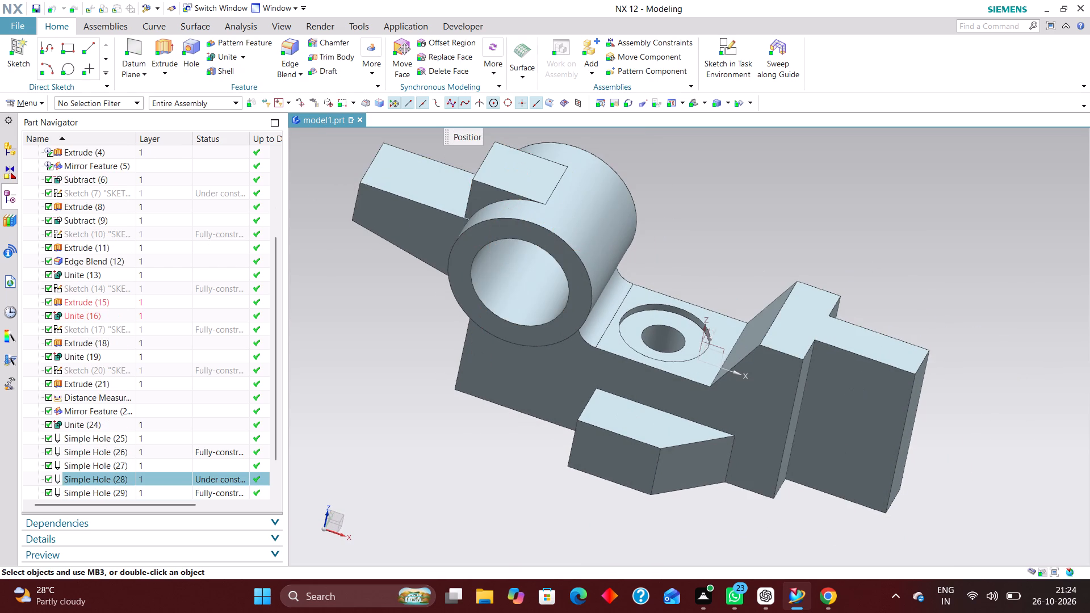
pyautogui.click(290, 317)
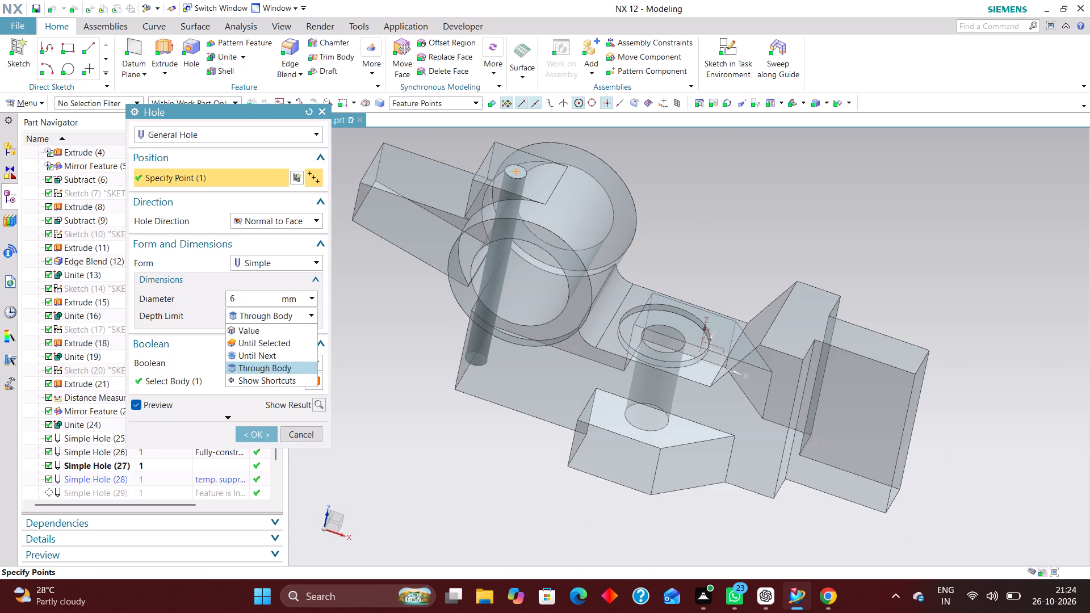
pyautogui.click(284, 331)
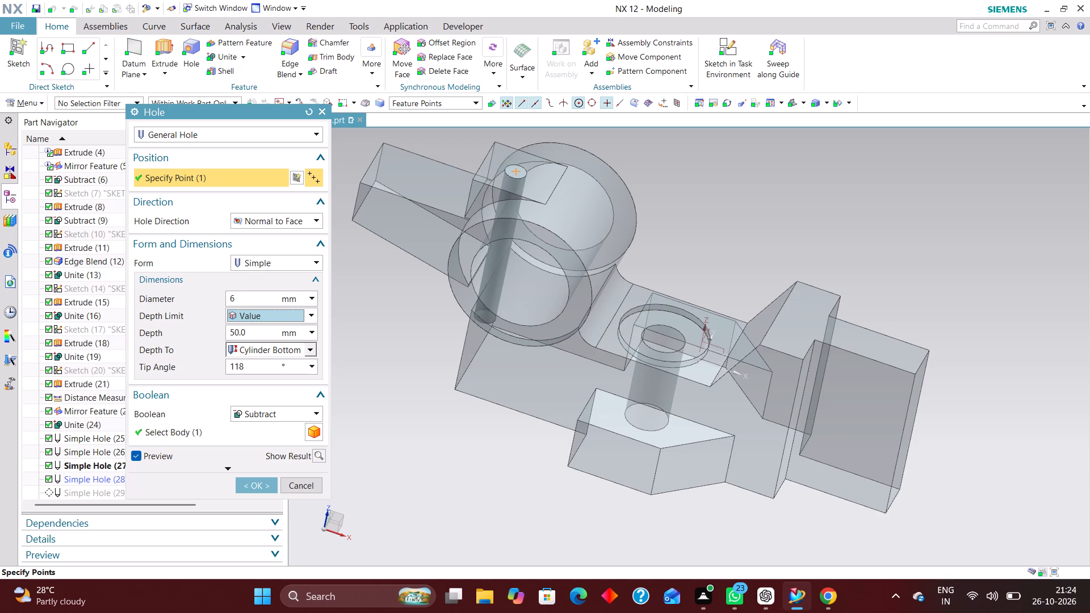
pyautogui.moveTo(251, 331); pyautogui.dragTo(213, 337)
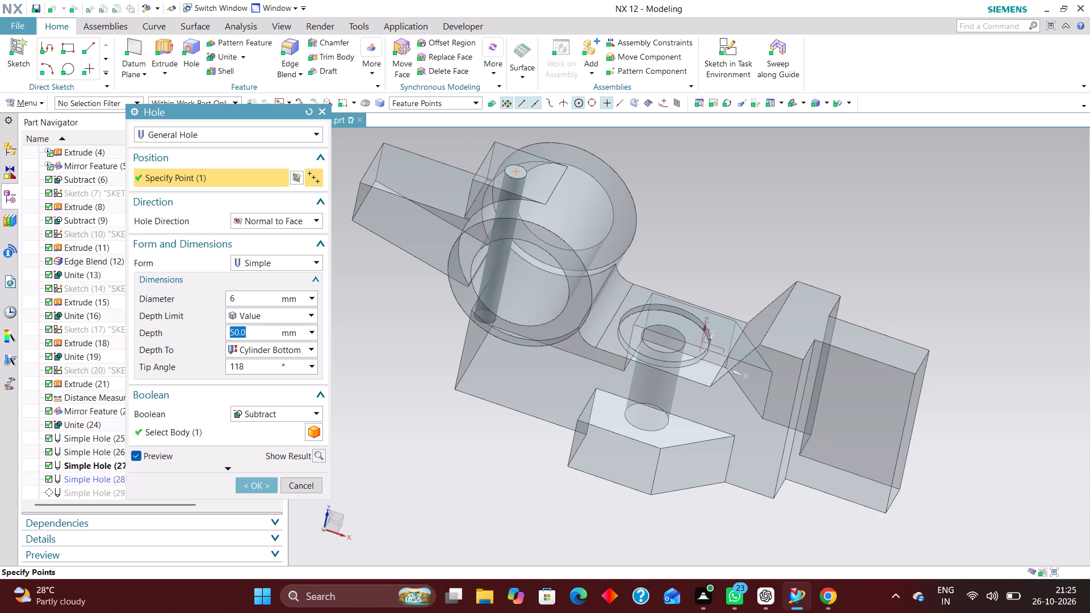
pyautogui.write('20')
pyautogui.press('Return')
pyautogui.click(253, 482)
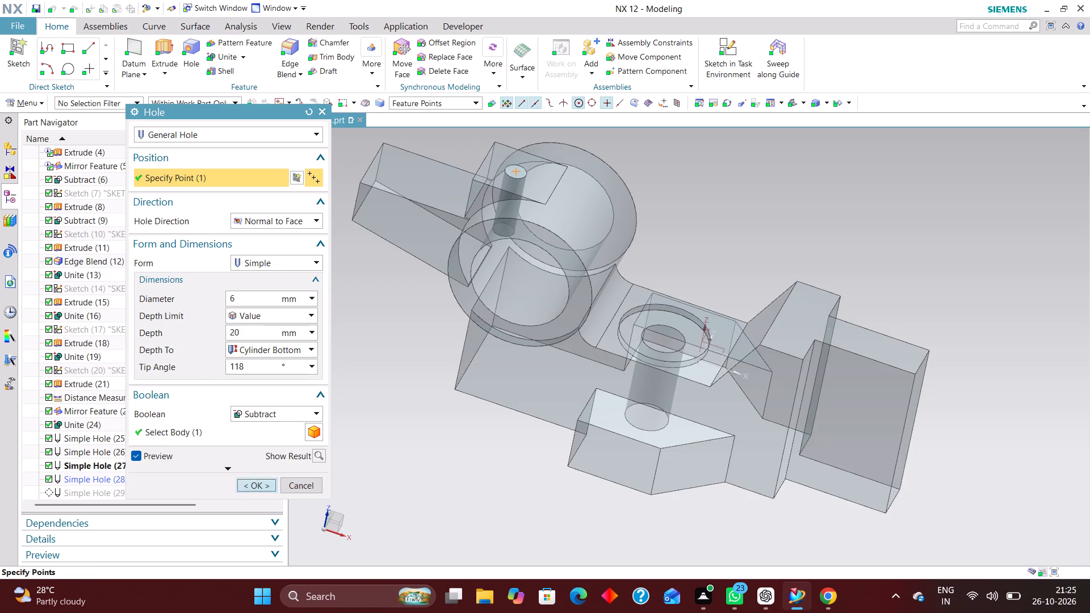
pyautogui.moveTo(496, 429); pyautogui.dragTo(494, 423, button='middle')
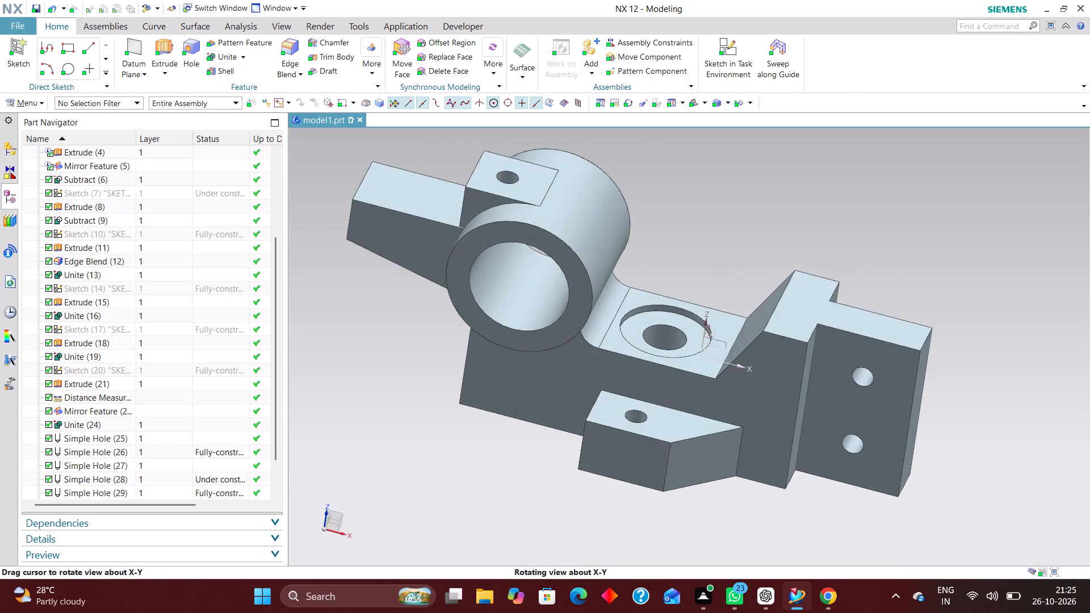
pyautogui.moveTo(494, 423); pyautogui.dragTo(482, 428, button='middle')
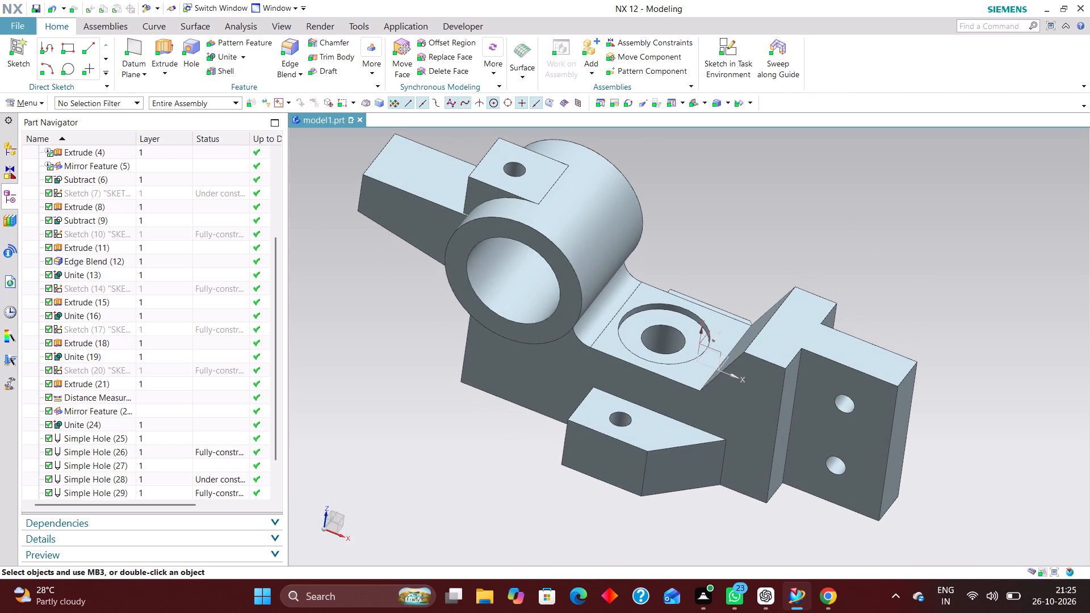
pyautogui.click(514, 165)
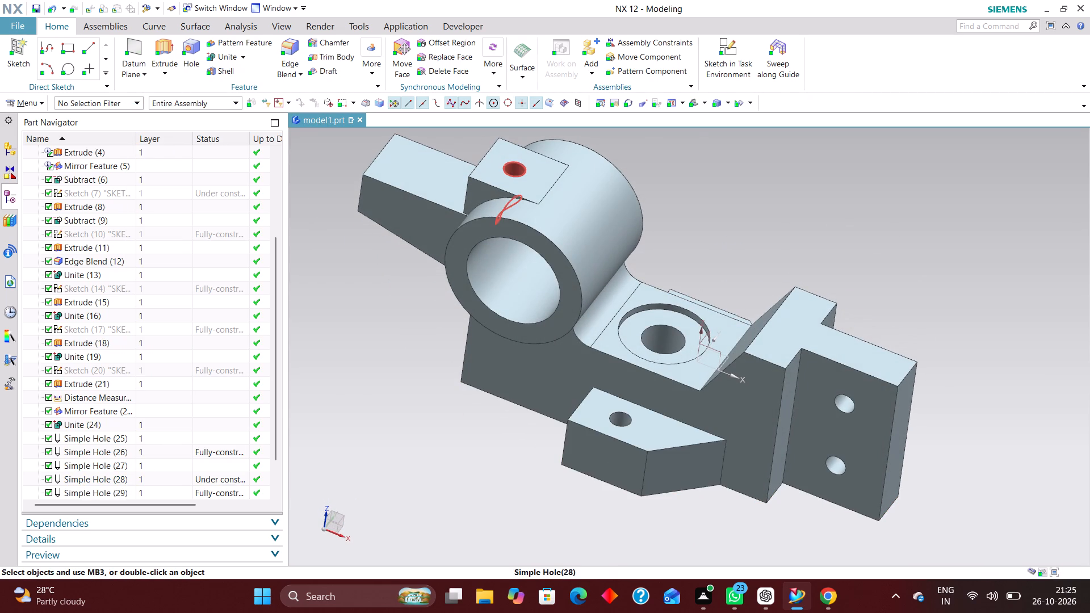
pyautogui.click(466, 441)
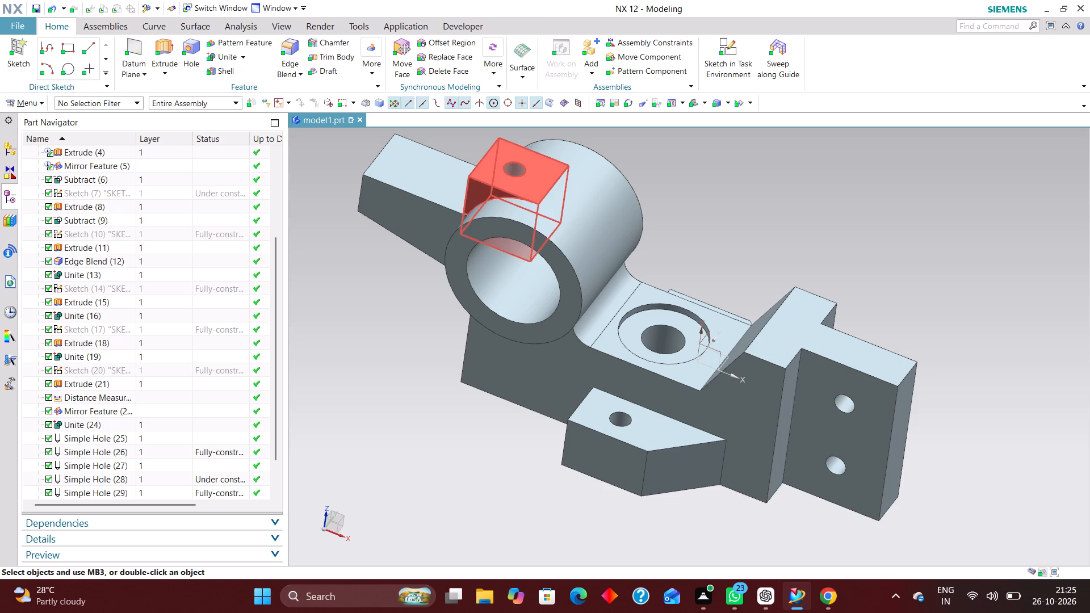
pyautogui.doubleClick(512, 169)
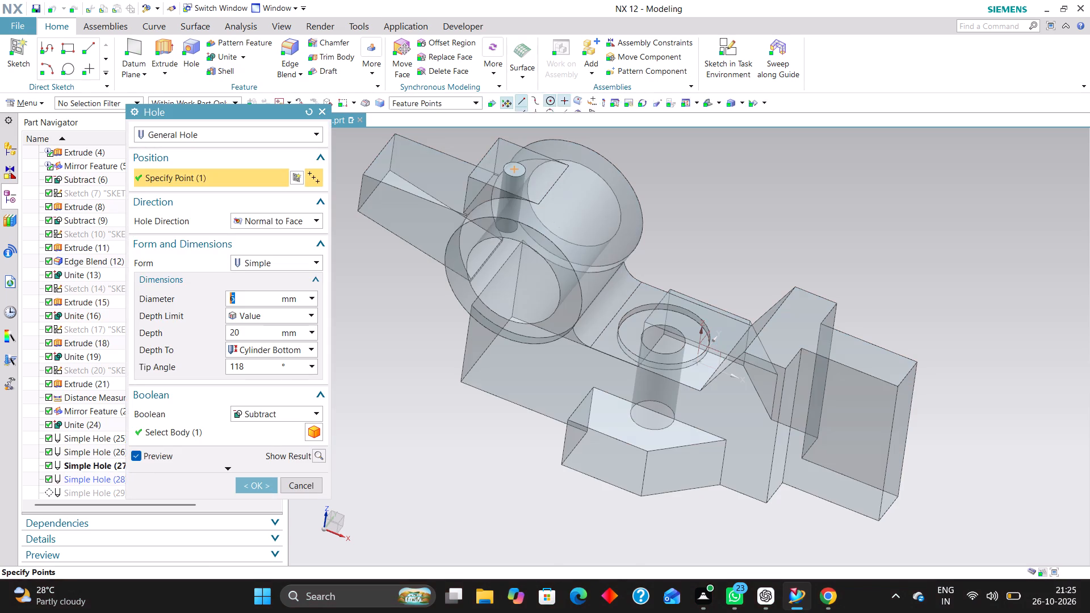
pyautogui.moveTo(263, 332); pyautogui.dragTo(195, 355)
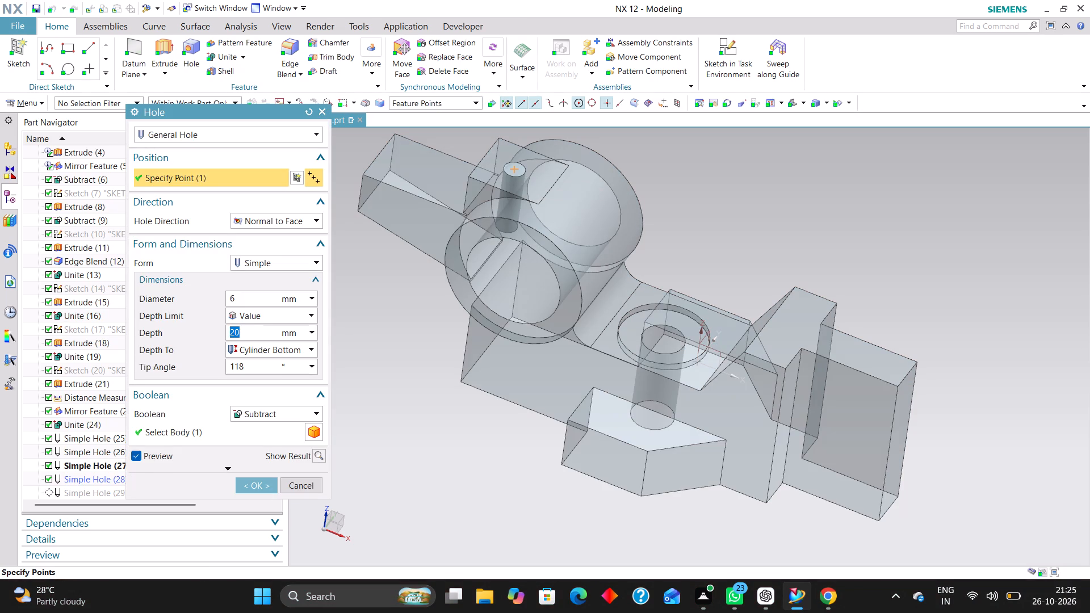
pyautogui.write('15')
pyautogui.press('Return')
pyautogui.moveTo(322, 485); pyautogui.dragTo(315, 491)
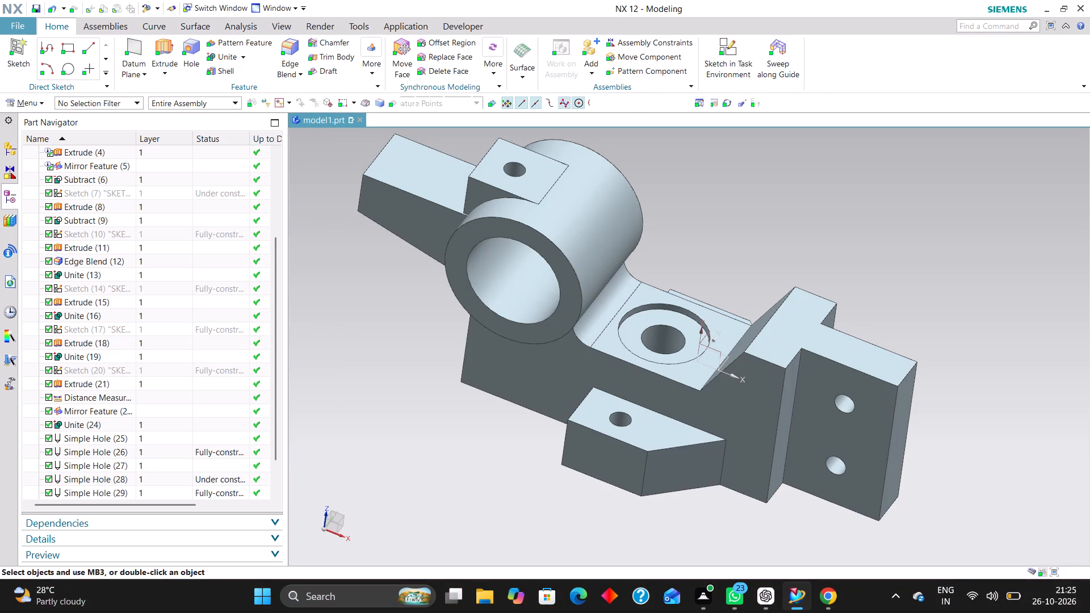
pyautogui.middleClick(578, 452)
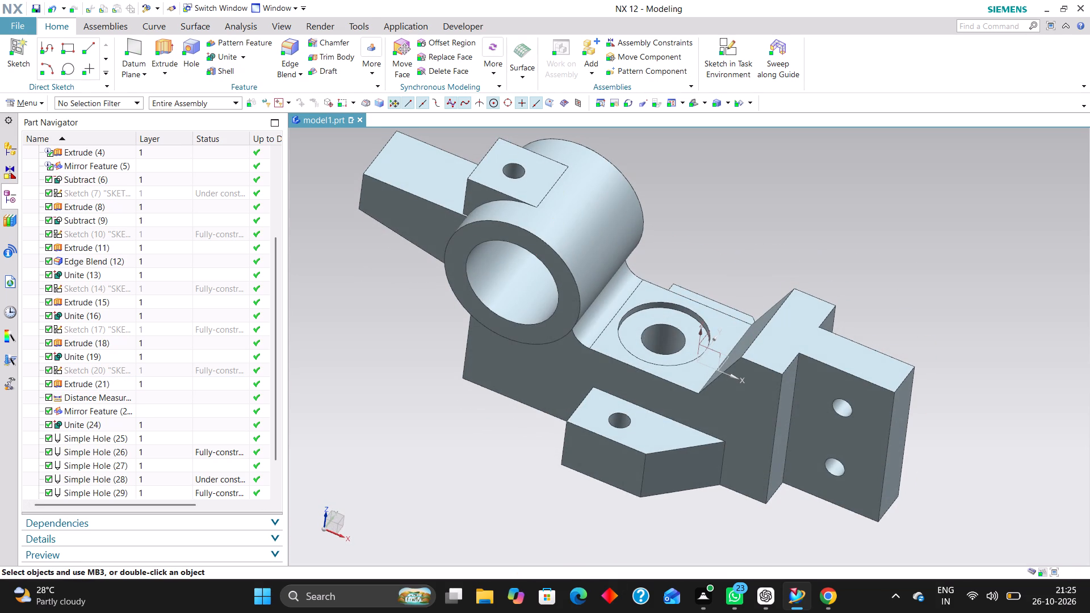
# Set the boss pad hole's depth to 15 mm and its tip angle to 0°.
pyautogui.doubleClick(519, 171)
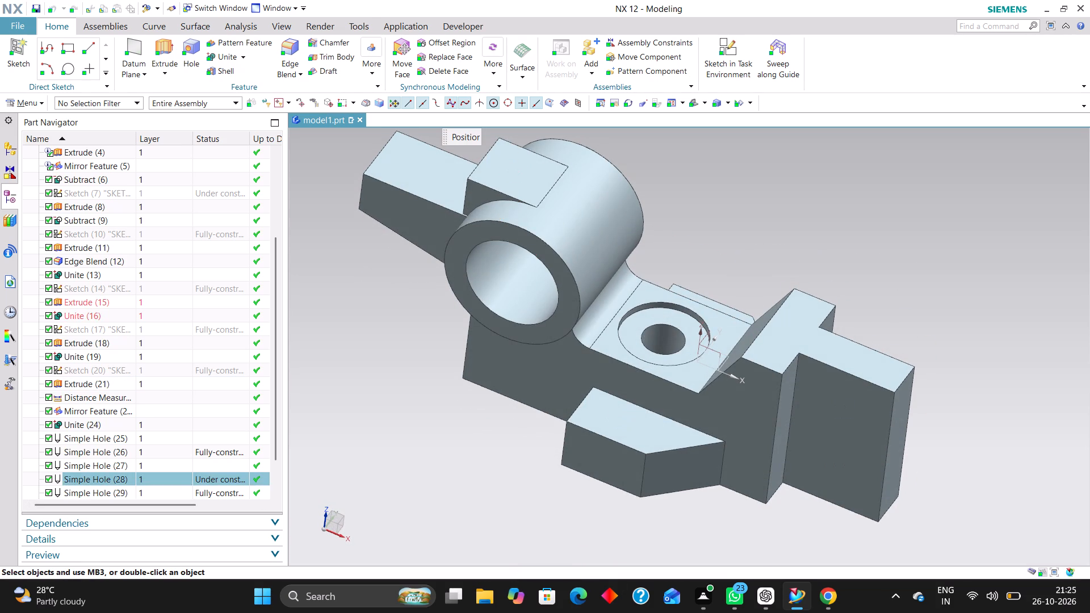
pyautogui.moveTo(253, 332); pyautogui.dragTo(187, 338)
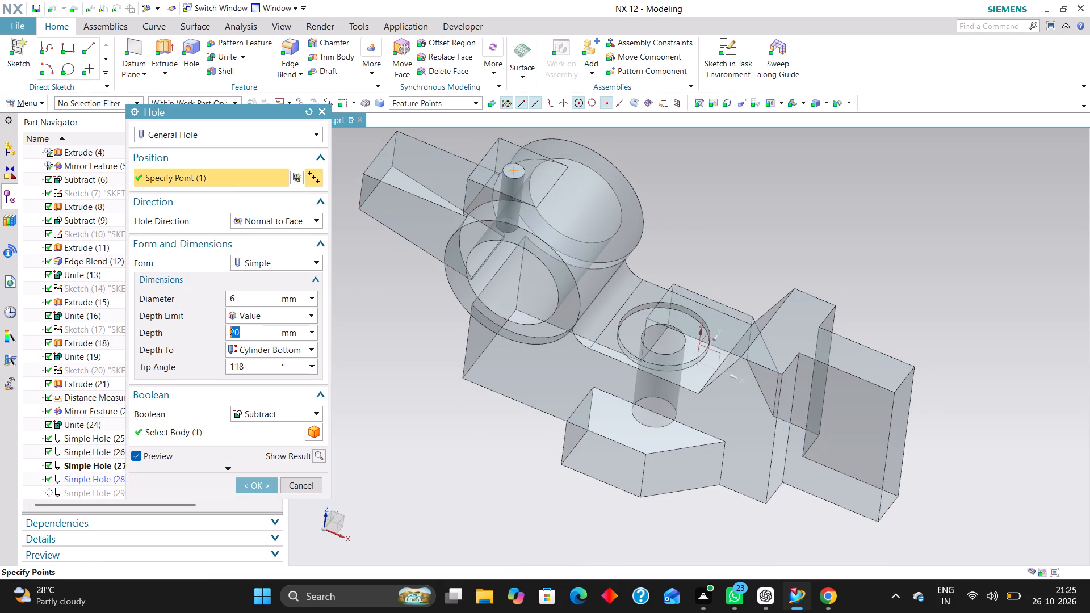
pyautogui.write('15')
pyautogui.press('Return')
pyautogui.moveTo(262, 361); pyautogui.dragTo(153, 384)
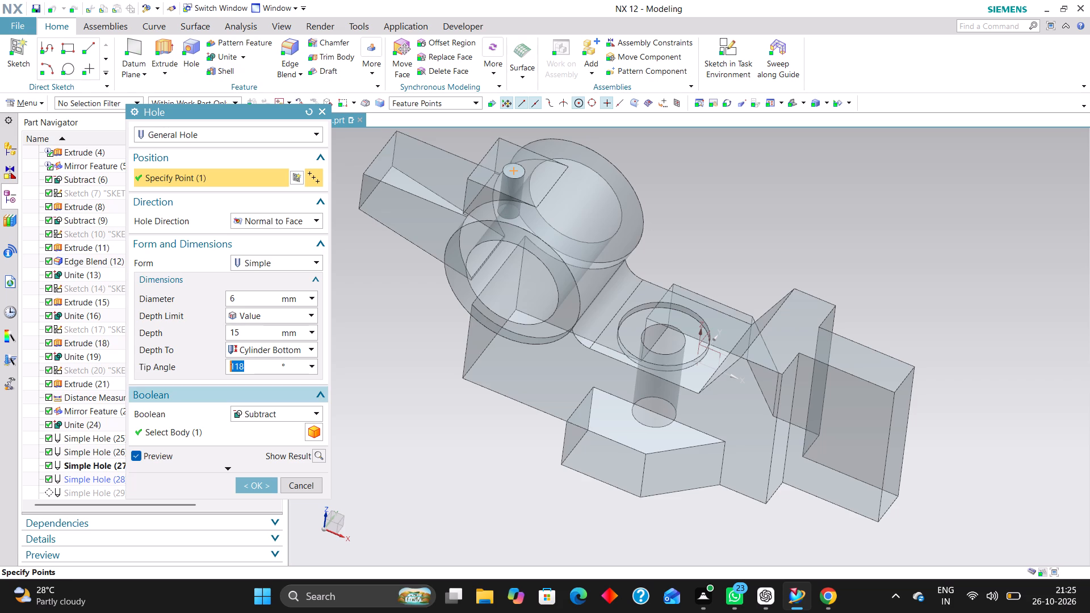
pyautogui.write('20')
pyautogui.press('\\')
pyautogui.press('BackSpace')
pyautogui.press('BackSpace')
pyautogui.press('BackSpace')
pyautogui.press('0')
pyautogui.press('Return')
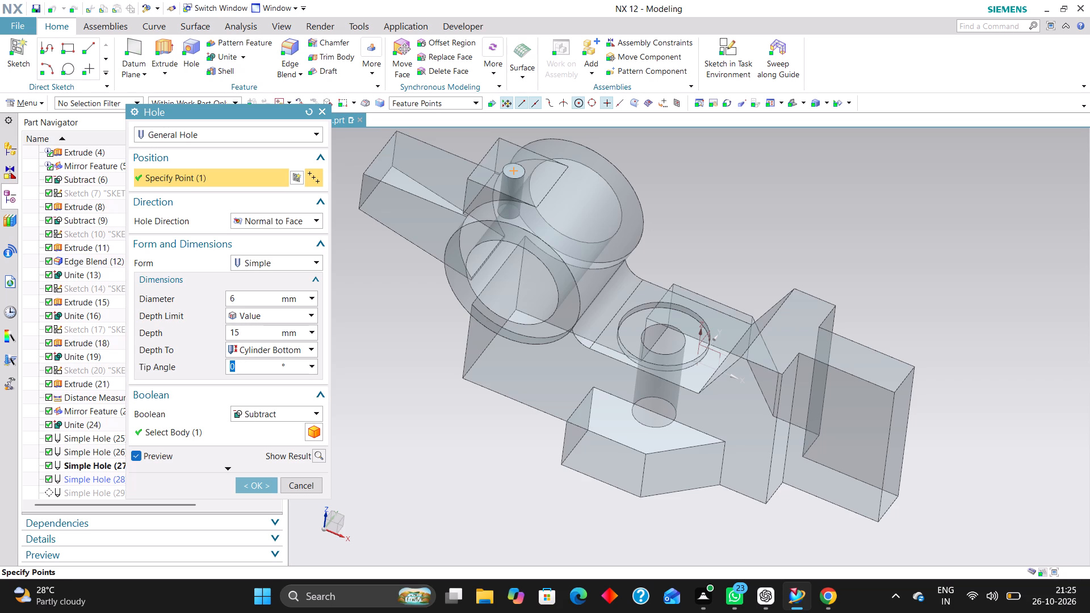
pyautogui.click(246, 481)
pyautogui.moveTo(471, 494); pyautogui.dragTo(467, 439, button='middle')
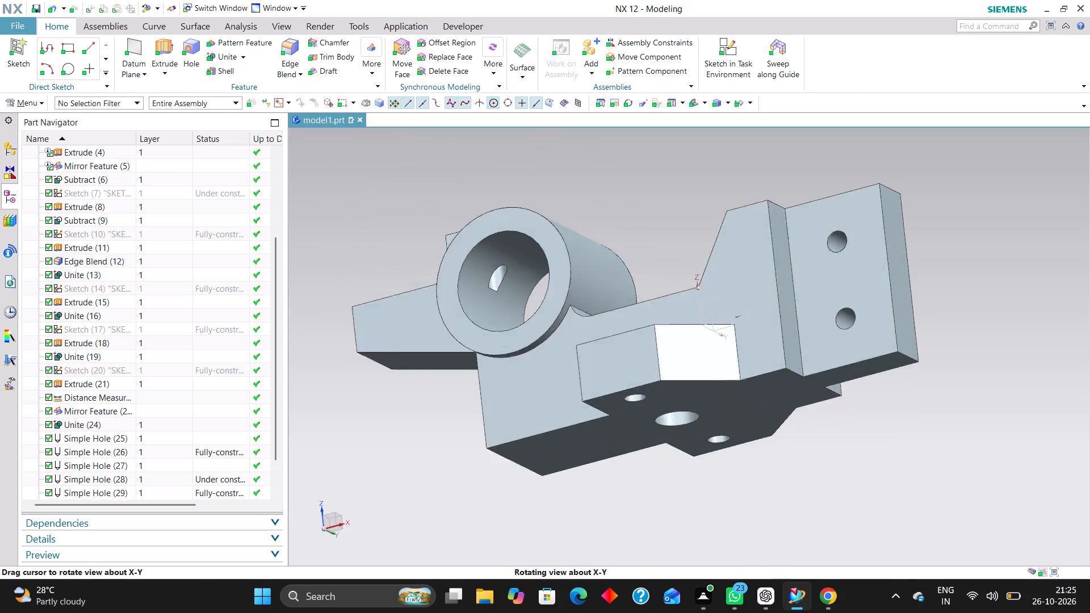
pyautogui.moveTo(467, 439); pyautogui.dragTo(459, 473, button='middle')
pyautogui.scroll(1, 462, 474)
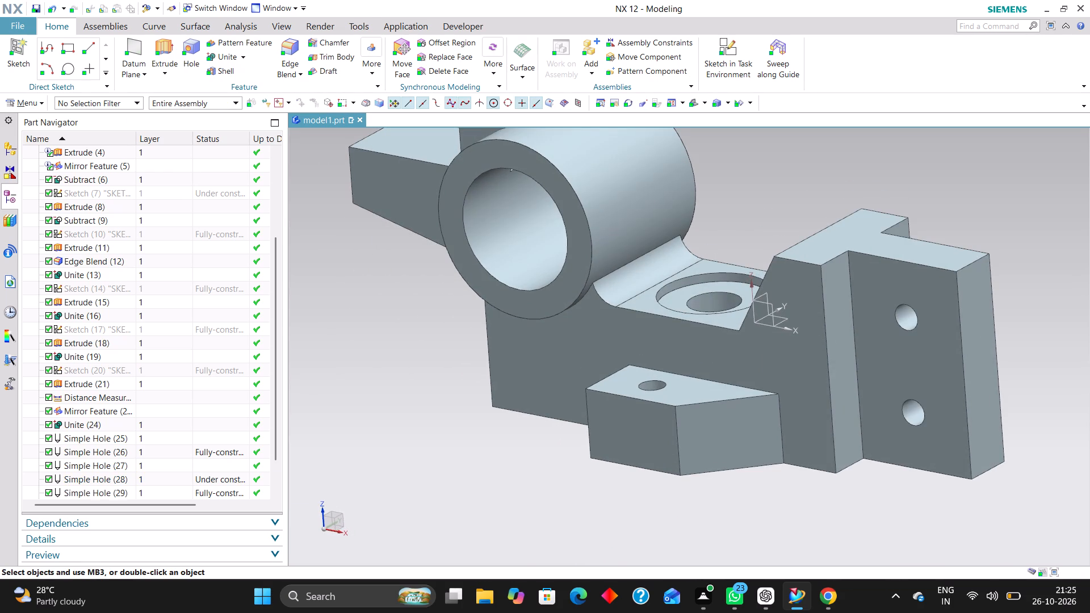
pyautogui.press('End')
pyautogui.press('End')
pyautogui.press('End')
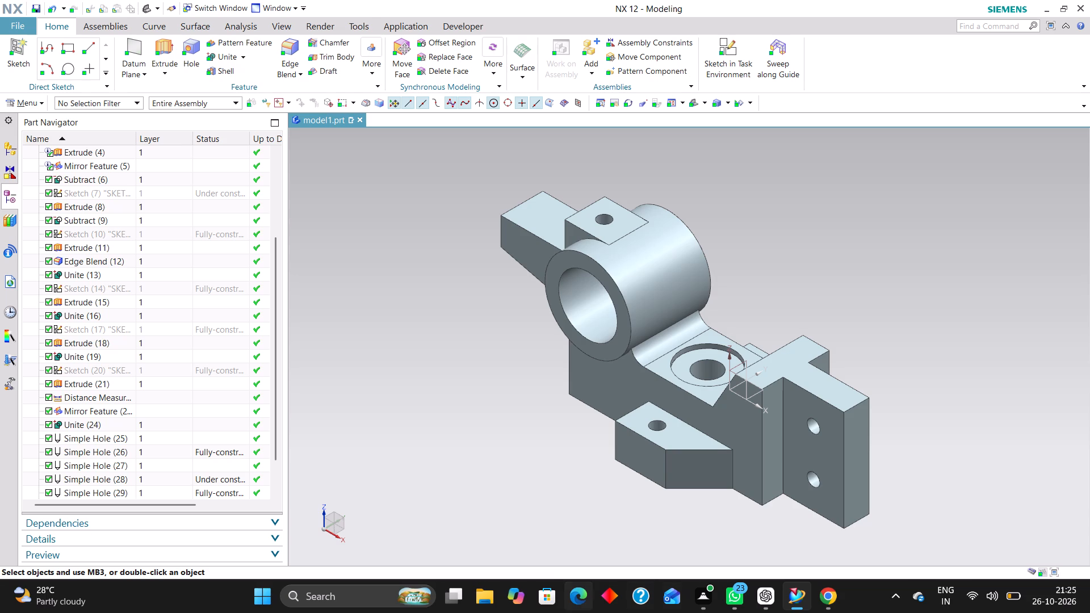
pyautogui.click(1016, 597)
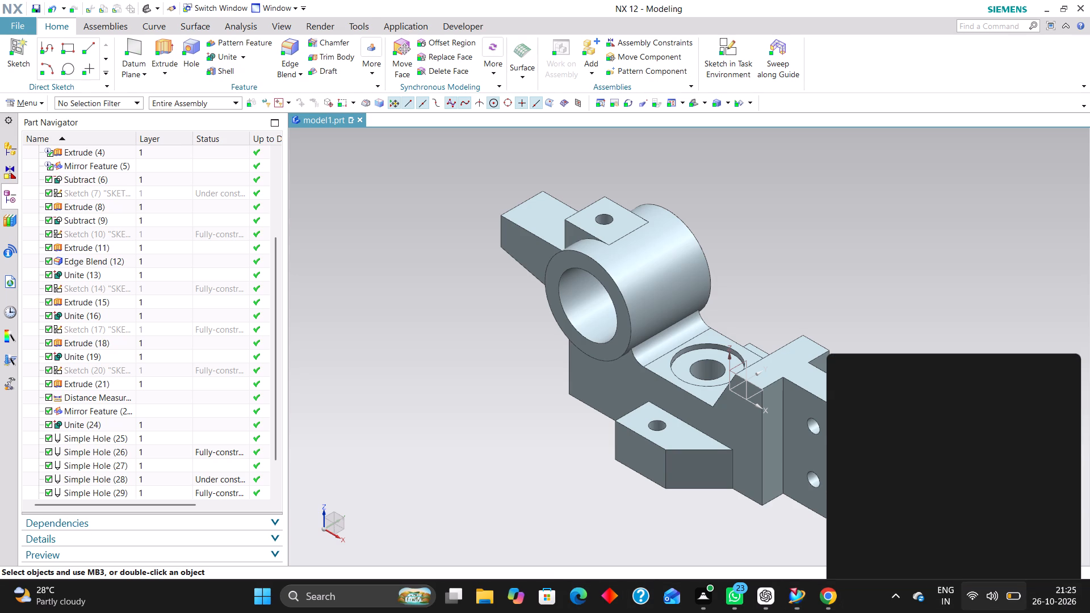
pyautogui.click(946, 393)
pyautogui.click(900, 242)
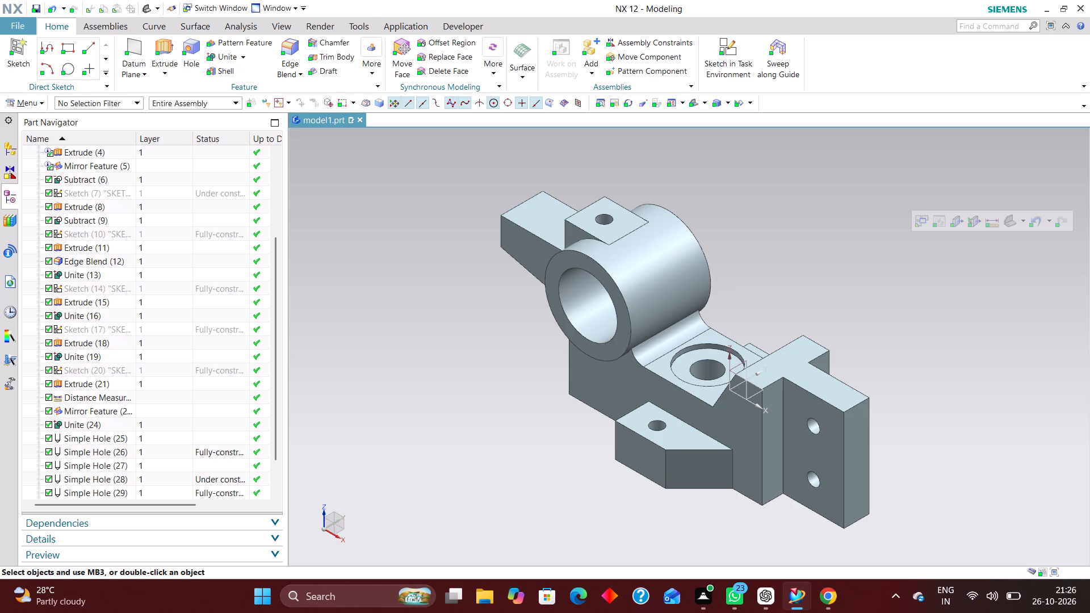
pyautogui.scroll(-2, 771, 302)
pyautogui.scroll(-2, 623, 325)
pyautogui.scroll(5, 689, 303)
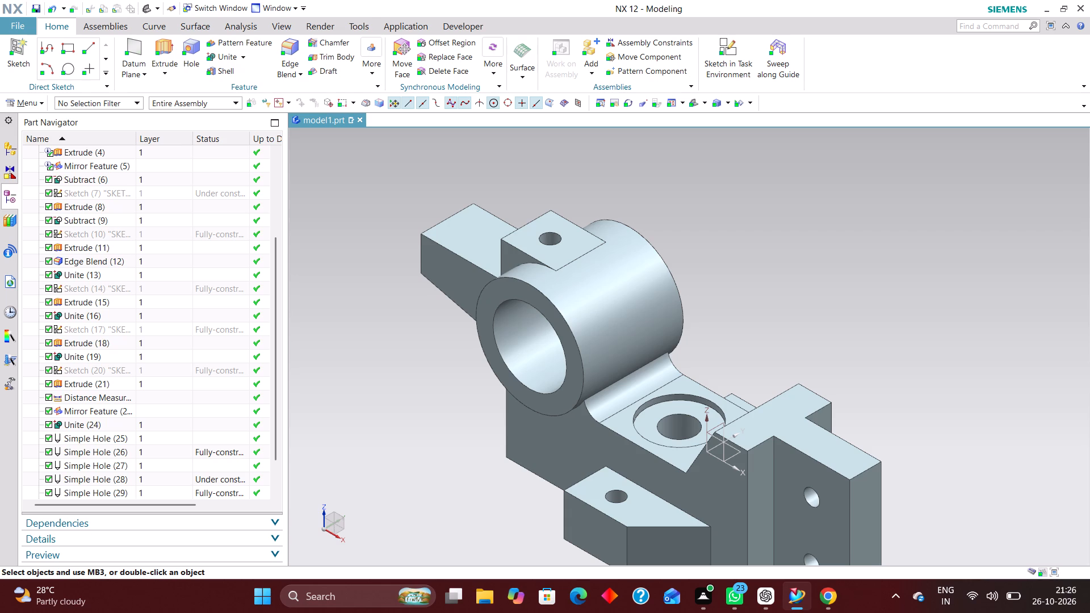
# Move the datum coordinate system to layer 220 by editing its object display.
pyautogui.click(158, 199)
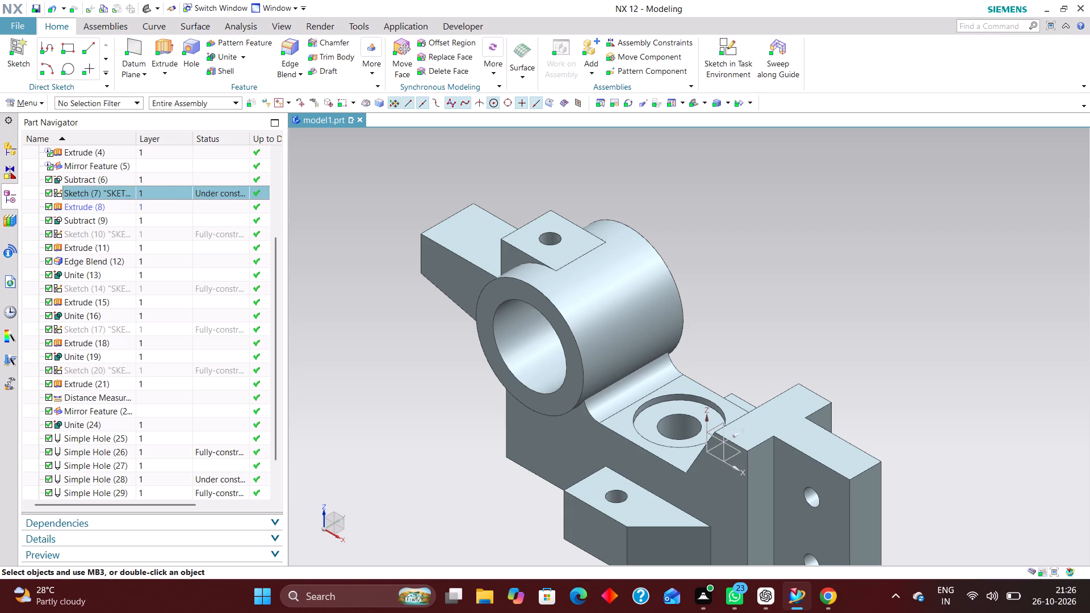
pyautogui.scroll(10, 149, 265)
pyautogui.click(164, 220)
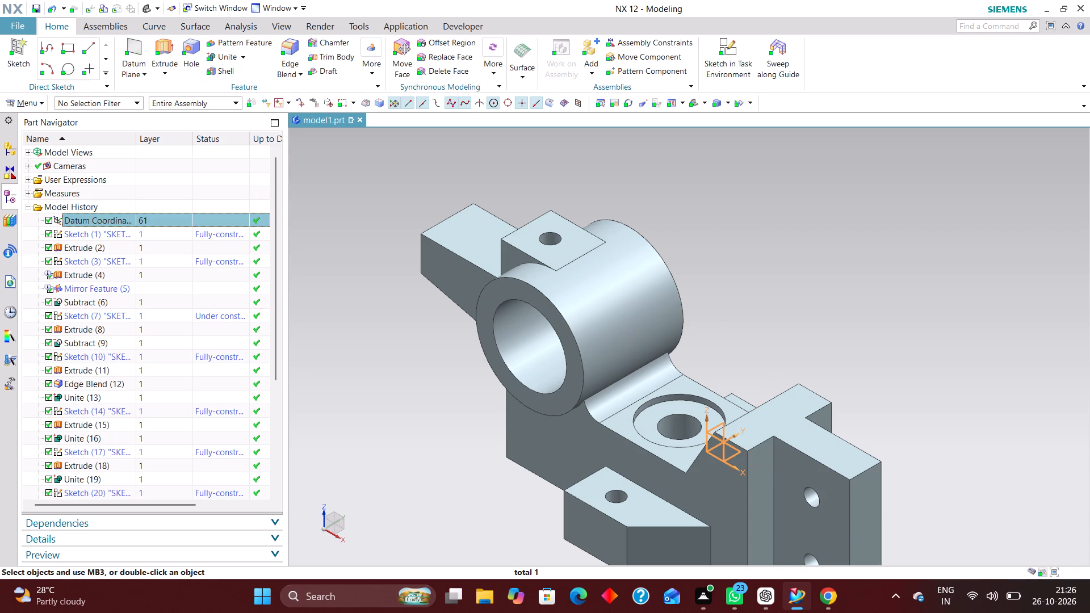
pyautogui.rightClick(164, 220)
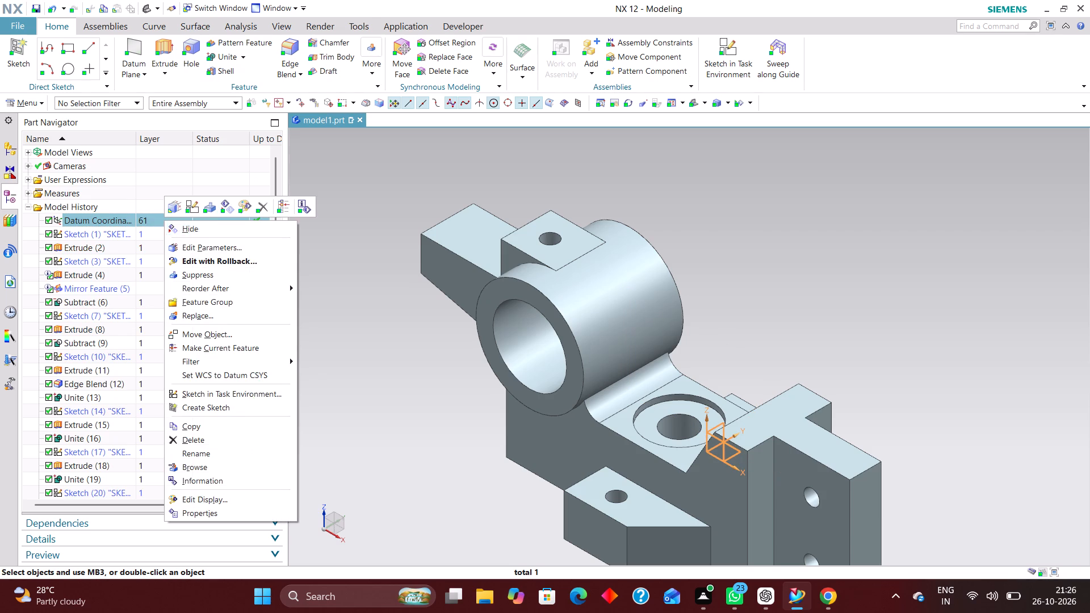
pyautogui.click(370, 240)
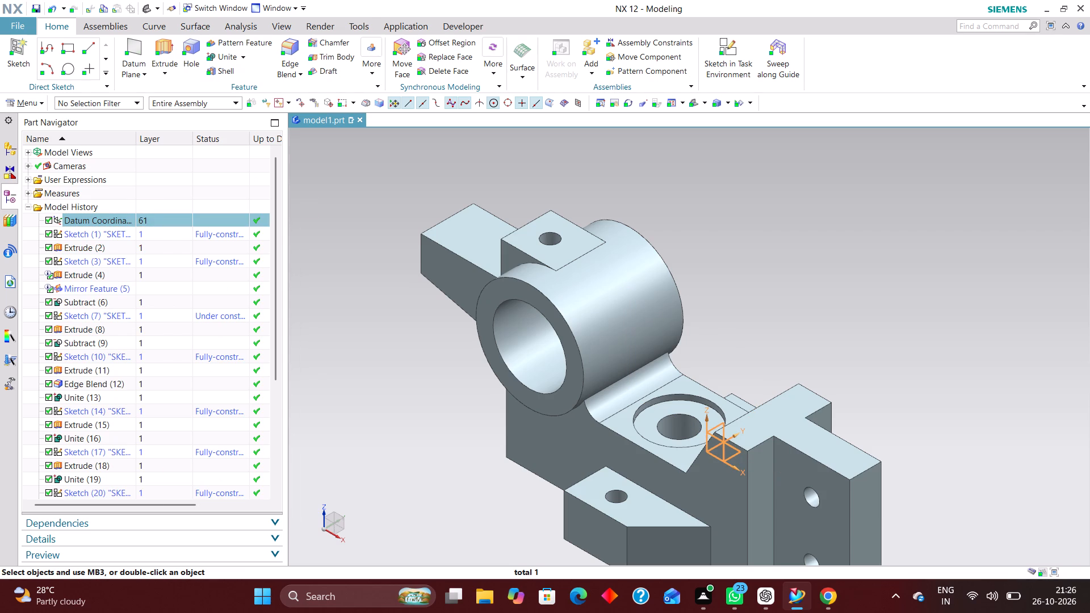
pyautogui.press('Left')
pyautogui.press('Down')
pyautogui.hotkey('ctrl', 'j')
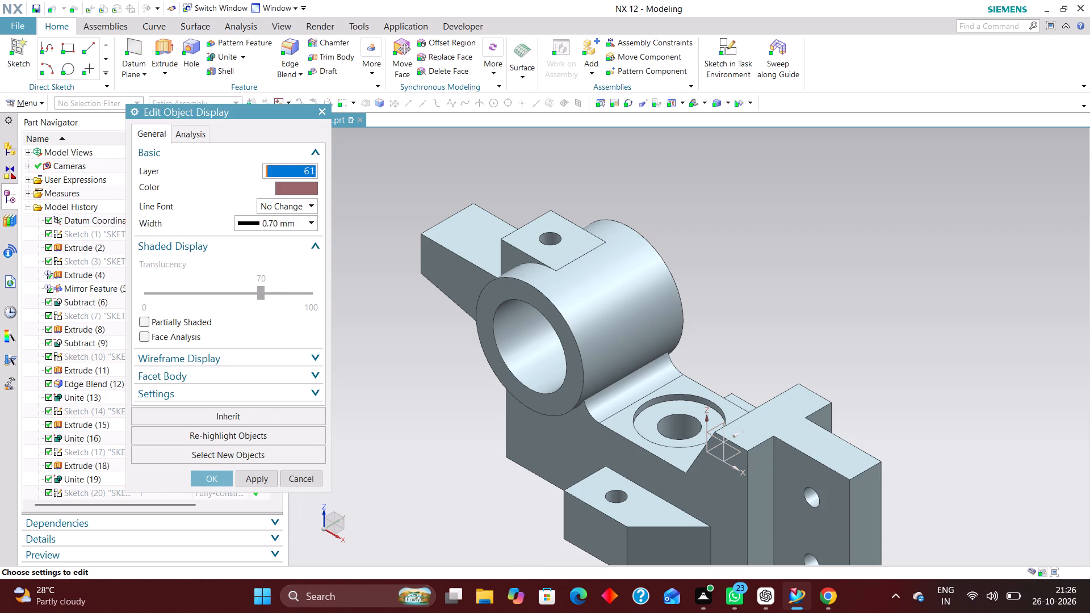
pyautogui.press('2')
pyautogui.write('20')
pyautogui.press('Return')
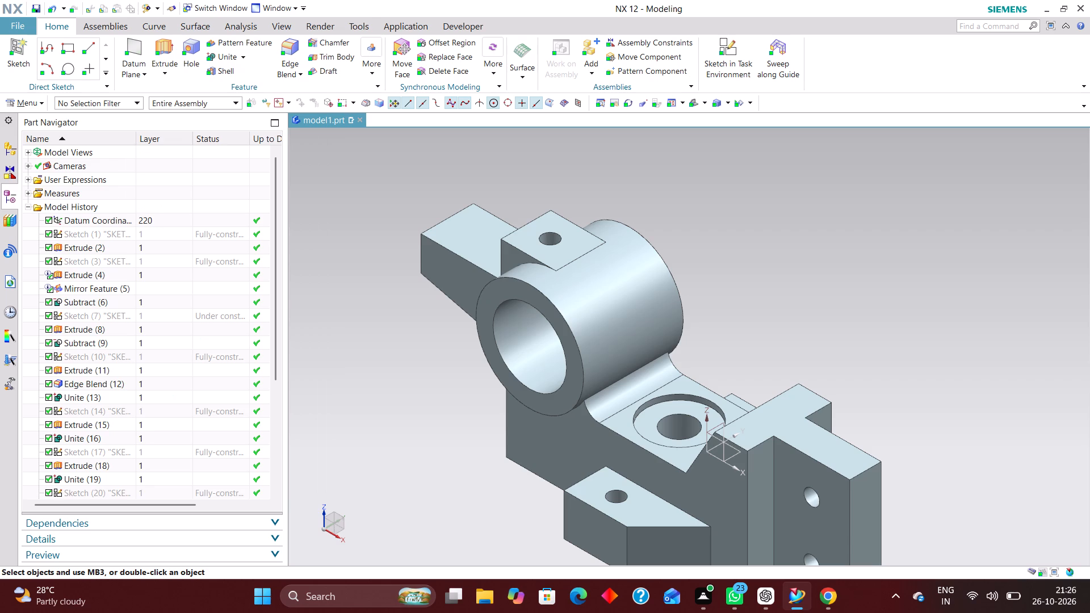
# Move Sketch (1), the base block profile, to layer 11 in its object display settings.
pyautogui.click(162, 231)
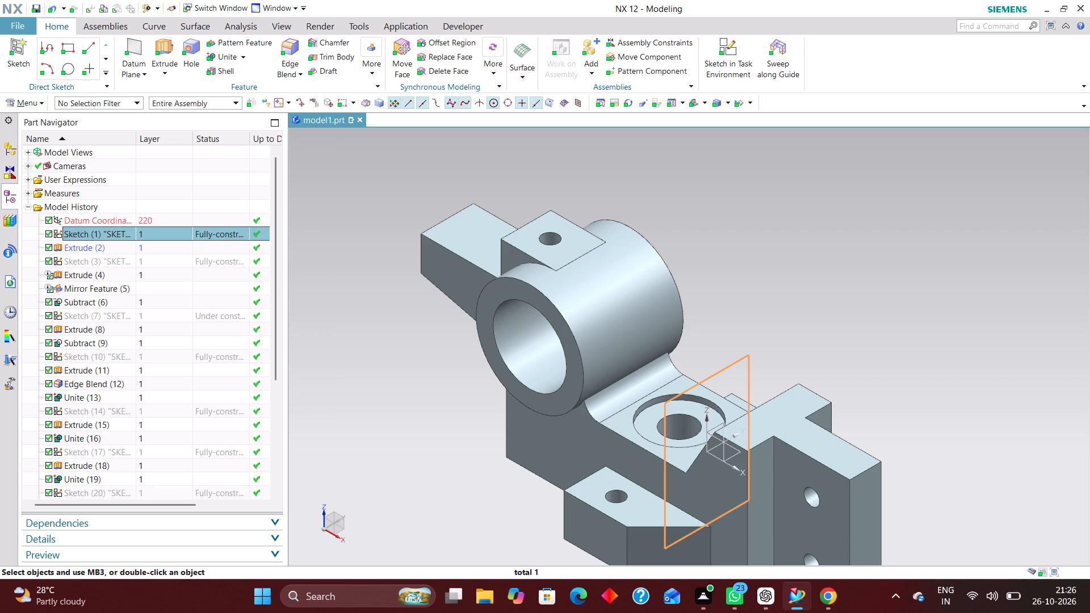
pyautogui.hotkey('ctrl', 'j')
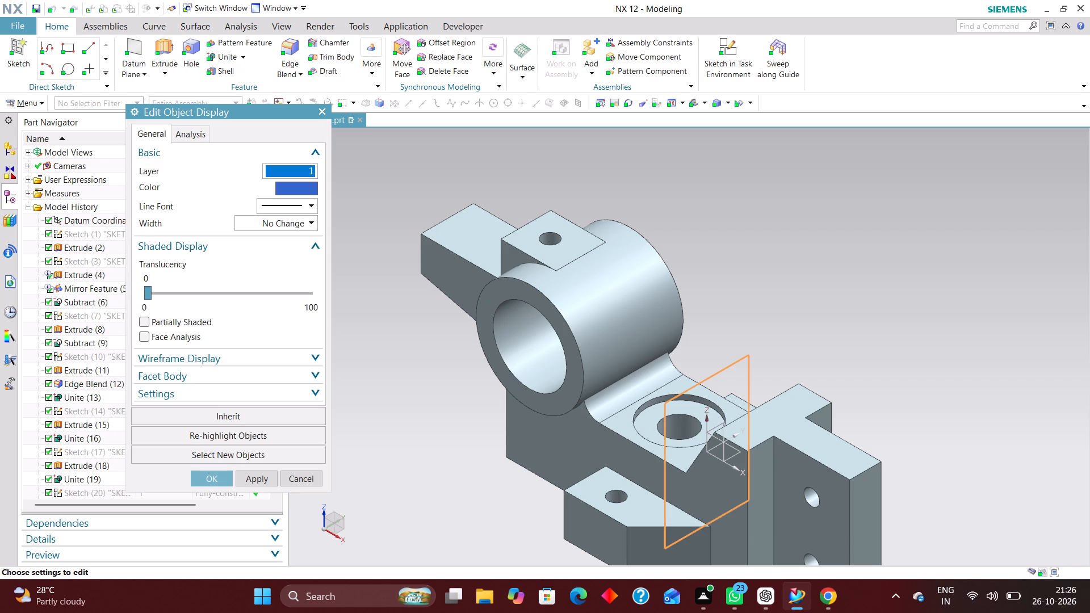
pyautogui.write('11')
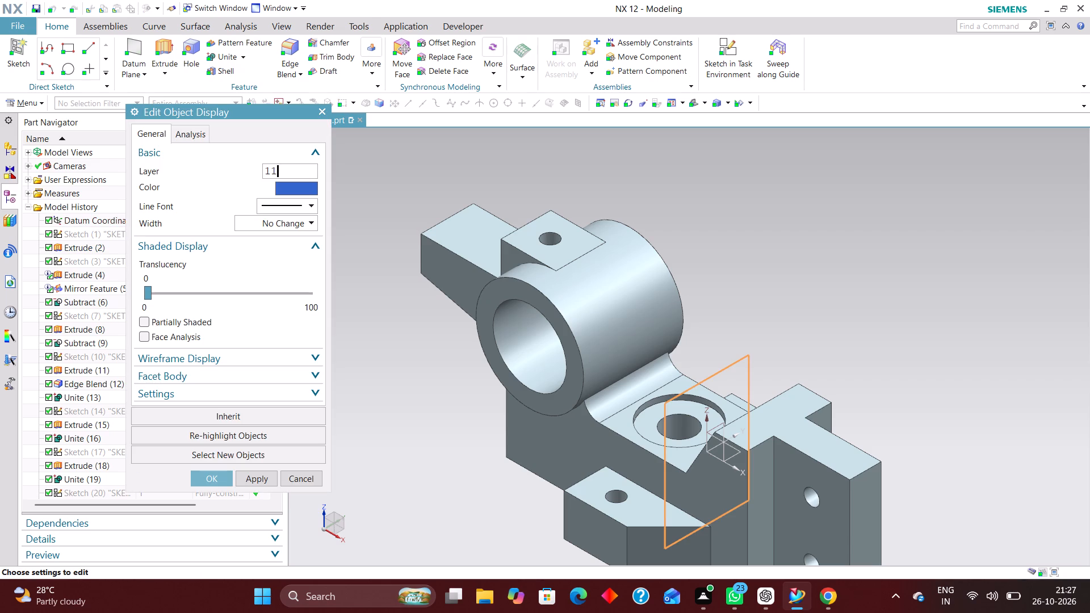
pyautogui.press('Return')
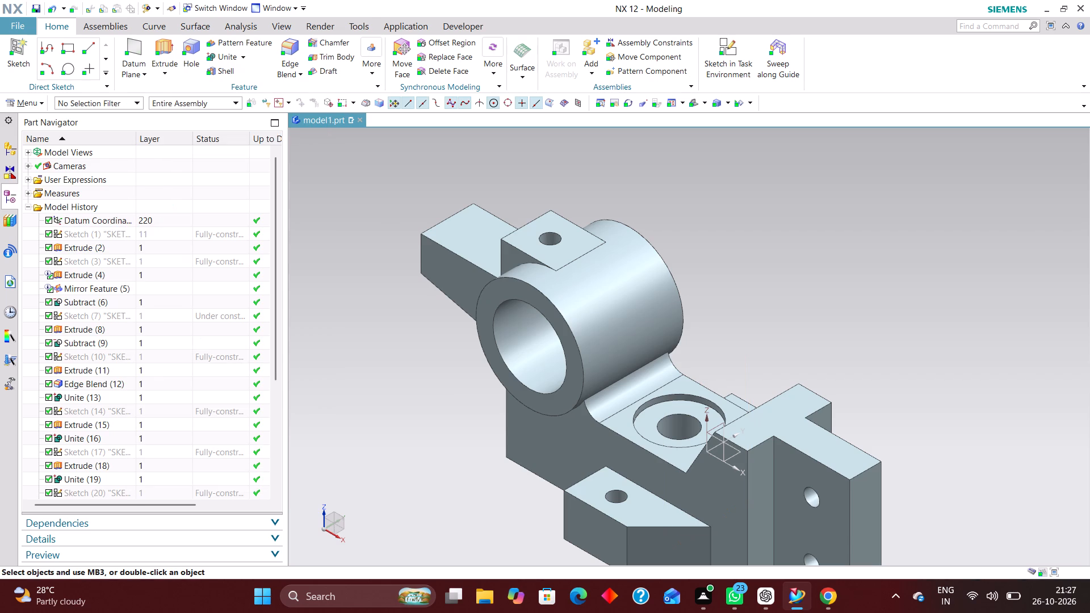
# Select Extrude (2) and move the housing's solid body to layer 2 in its object display settings.
pyautogui.click(155, 249)
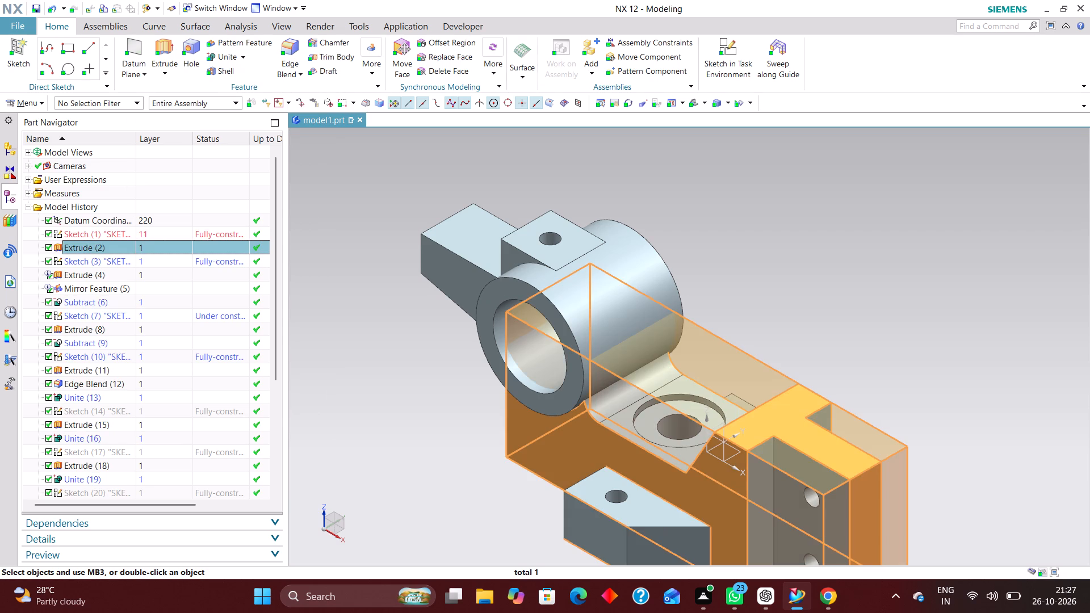
pyautogui.hotkey('ctrl', 'j')
pyautogui.press('2')
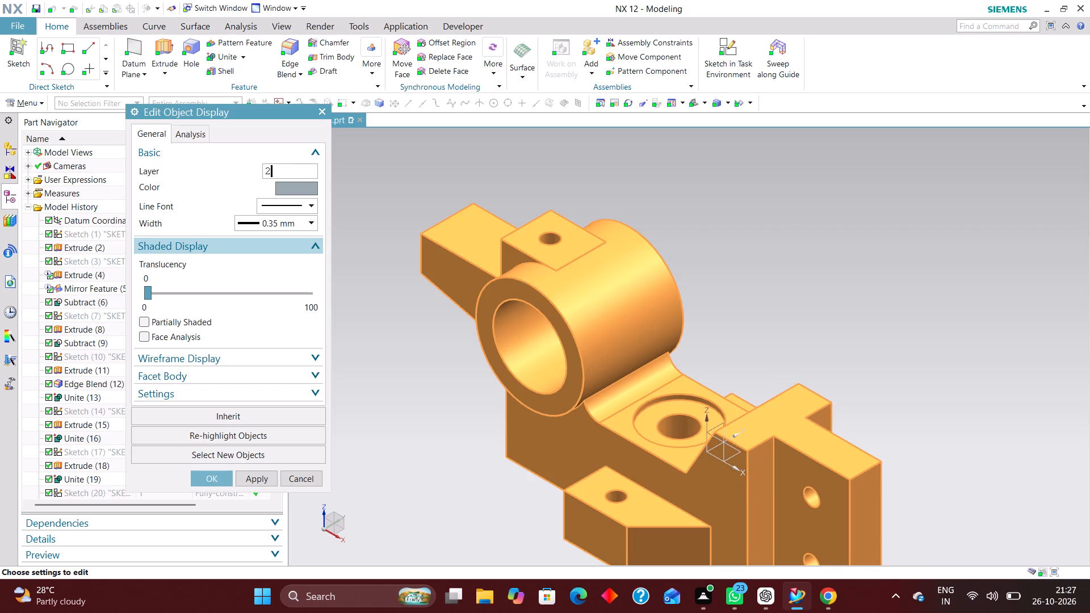
pyautogui.press('Return')
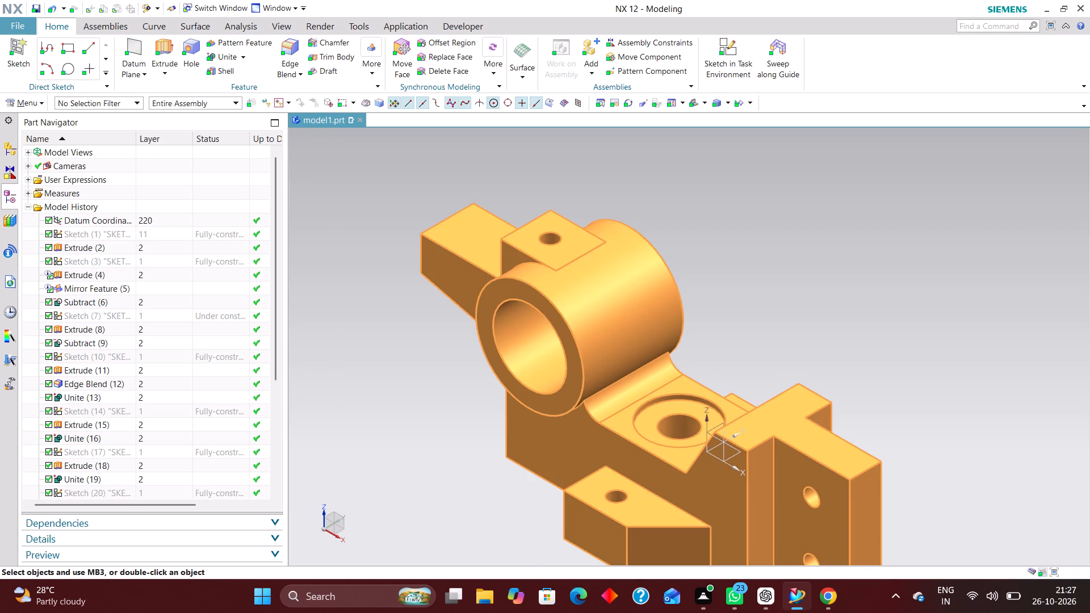
# Move Sketch (3), the end block's rectangular cut profile, to layer 12 in its object display settings.
pyautogui.click(152, 260)
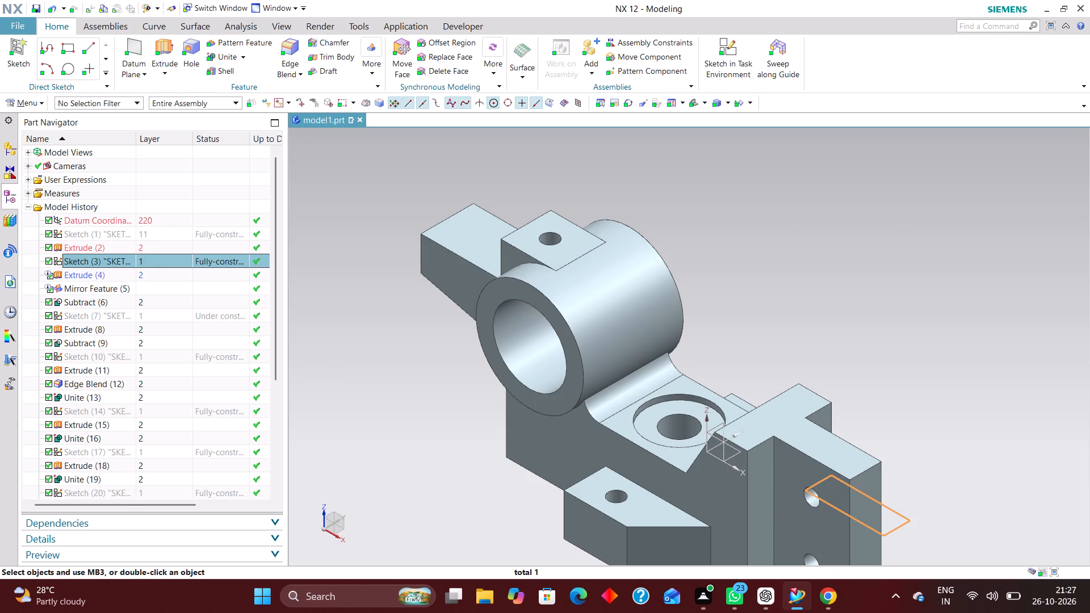
pyautogui.hotkey('ctrl', 'j')
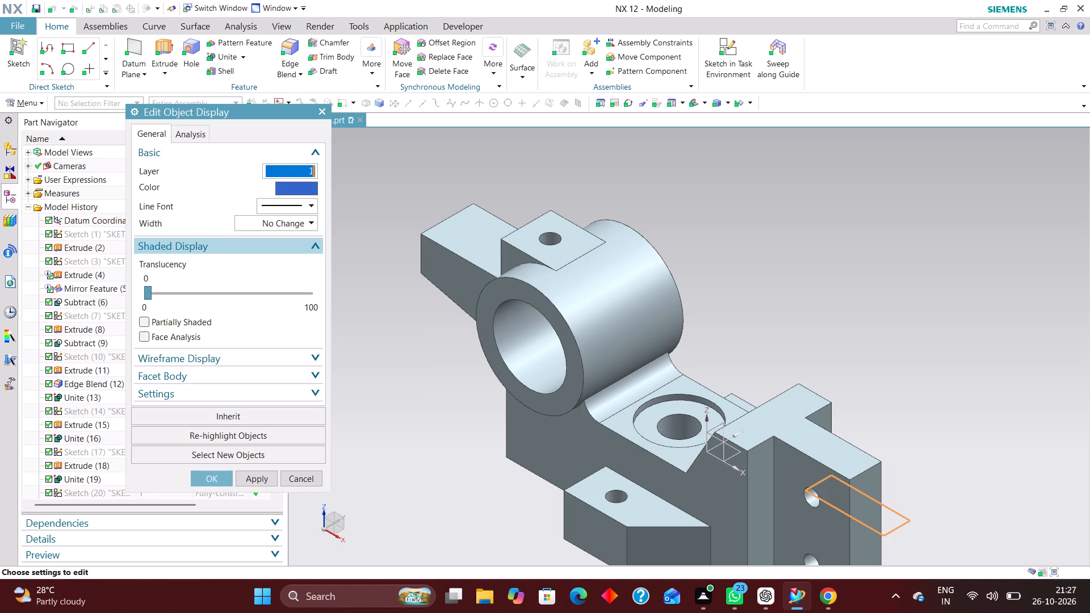
pyautogui.write('12')
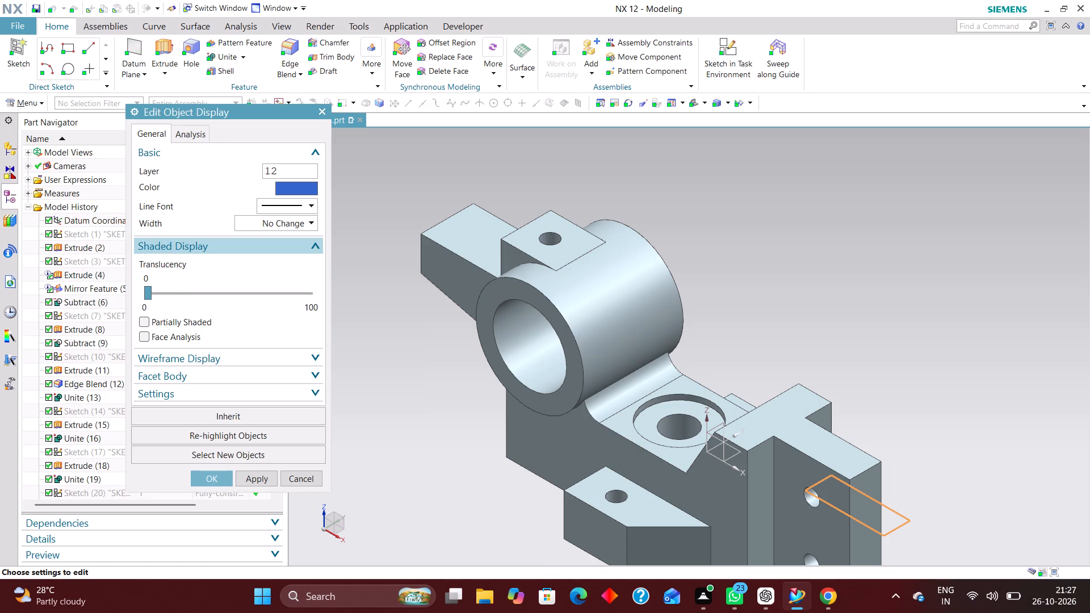
pyautogui.press('Return')
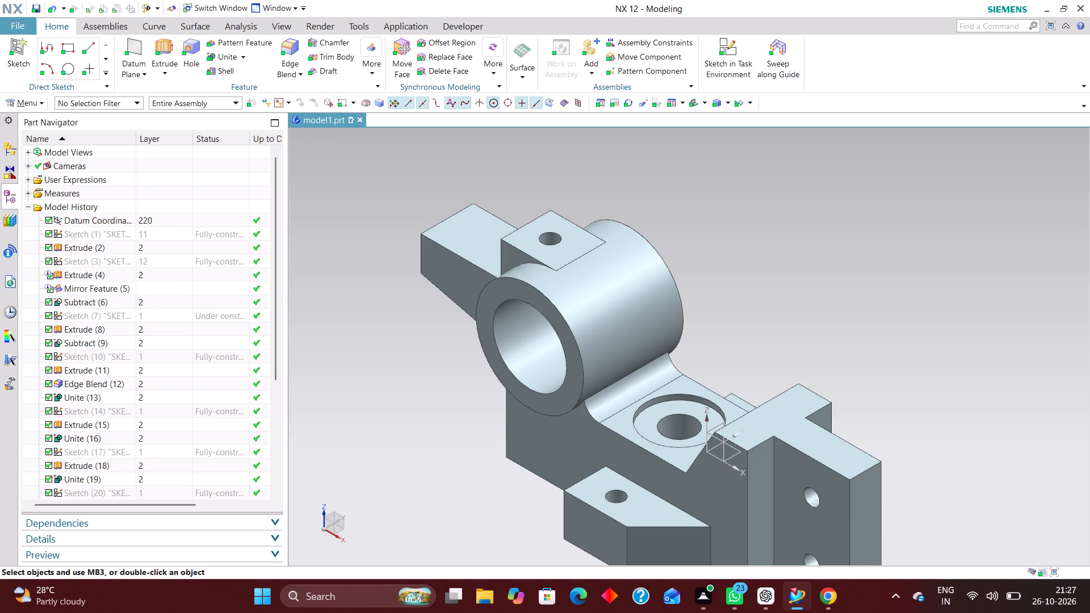
# Move Sketch (7), the stepped cut profile above the base, to layer 13 in its object display settings.
pyautogui.click(153, 317)
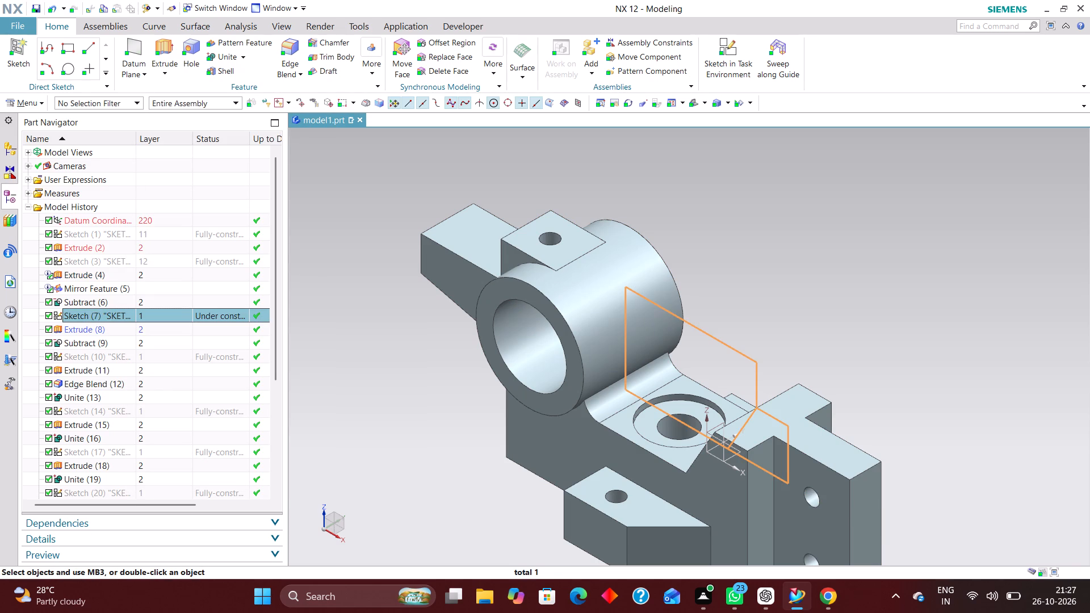
pyautogui.hotkey('ctrl', 'j')
pyautogui.write('132')
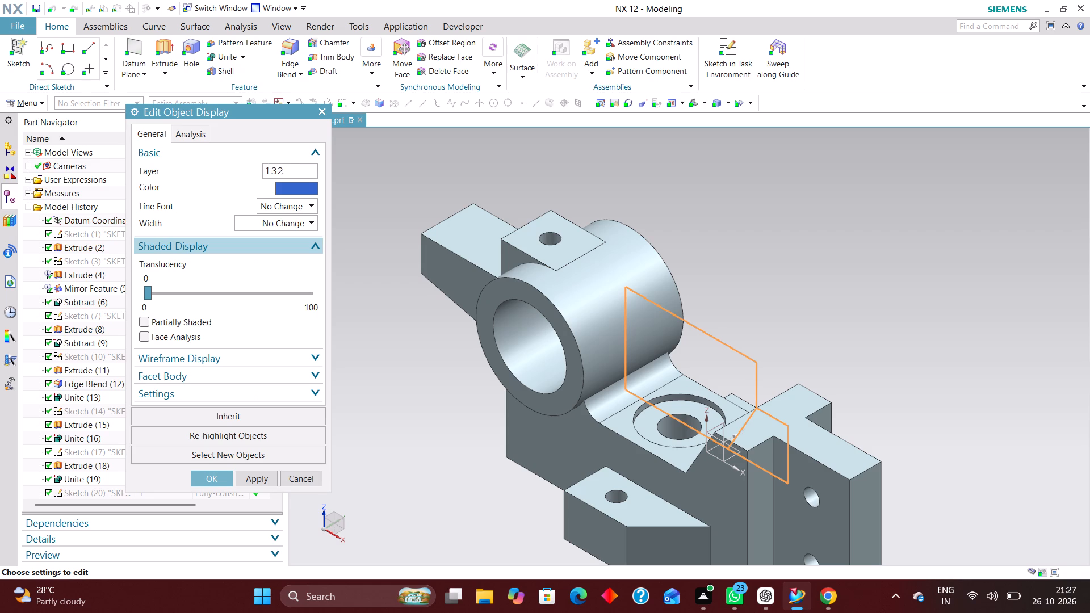
pyautogui.press('BackSpace')
pyautogui.press('Return')
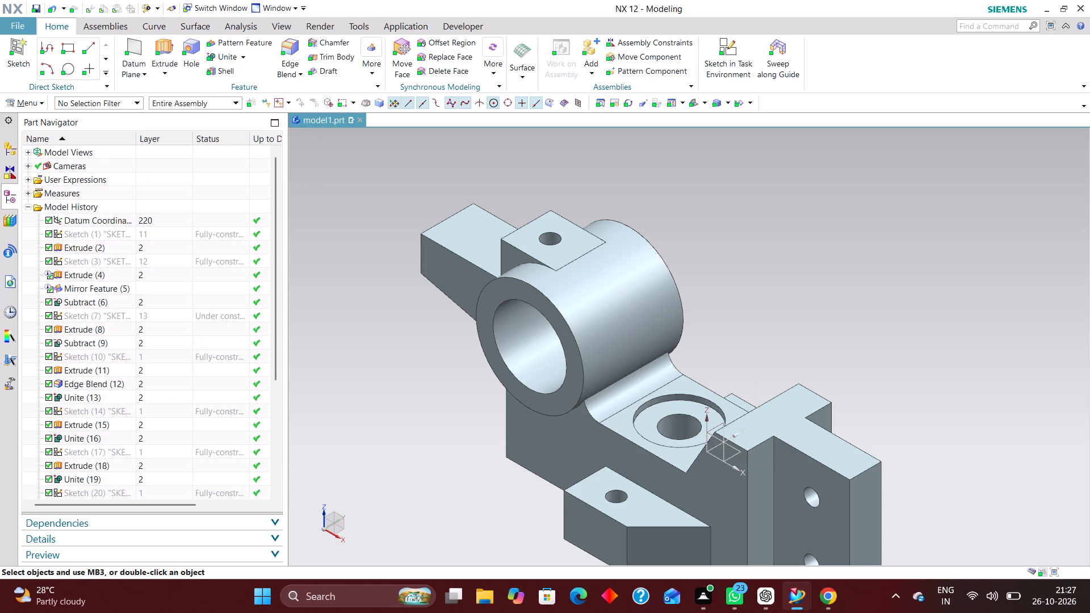
# Move Sketch (10), the cylindrical boss's circle, to layer 14 in its object display settings.
pyautogui.click(153, 351)
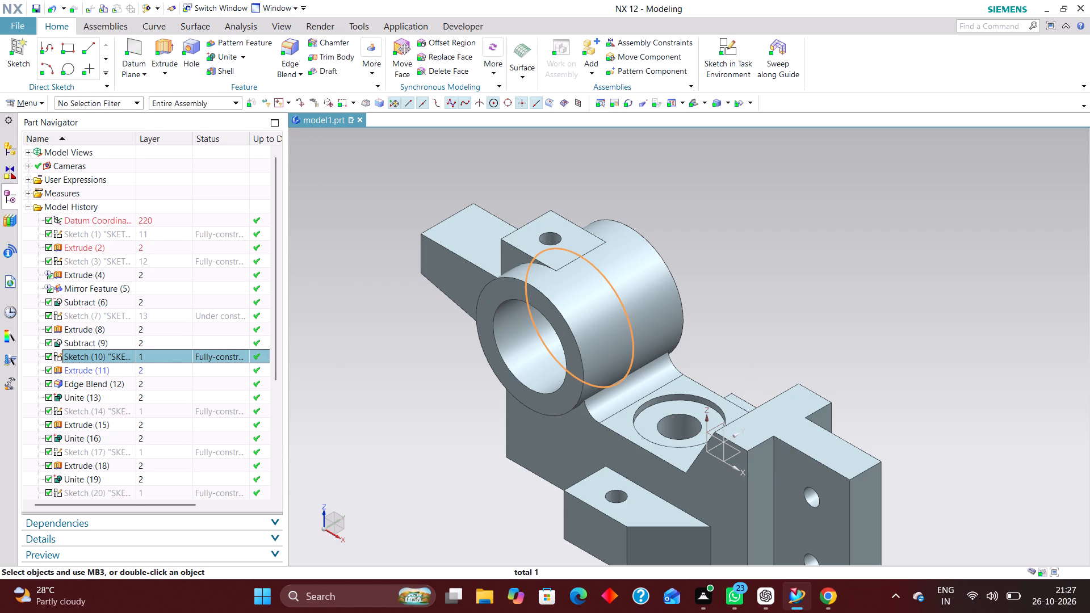
pyautogui.hotkey('ctrl', 'j')
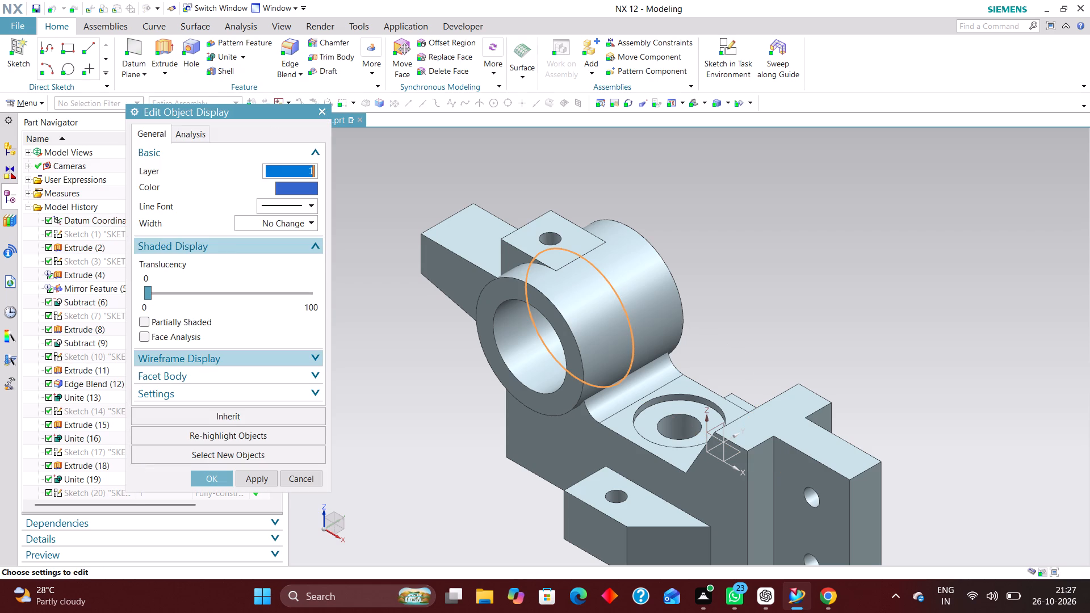
pyautogui.write('14')
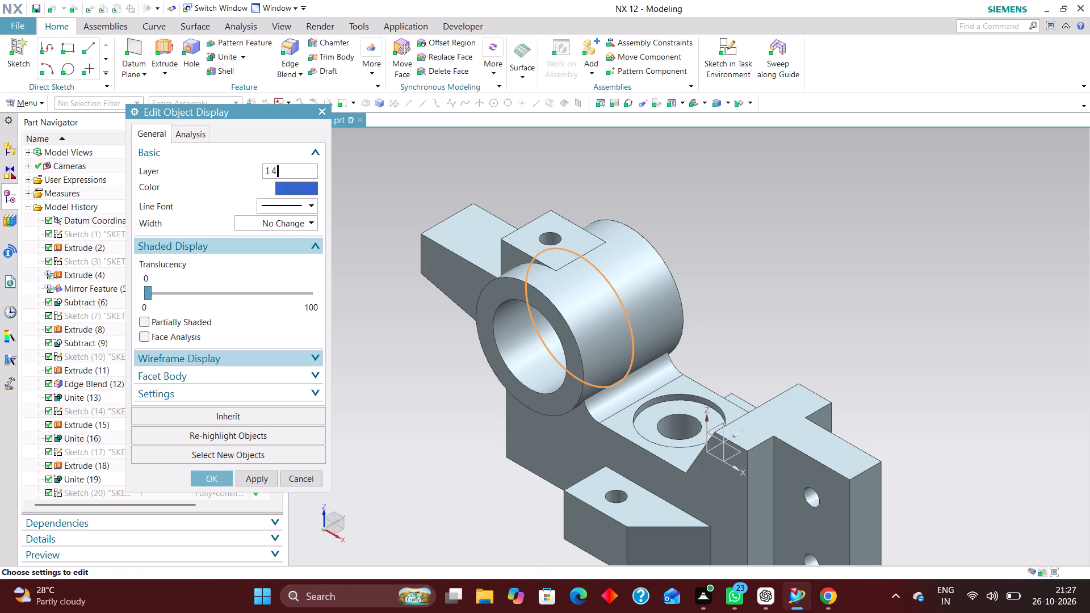
pyautogui.press('Return')
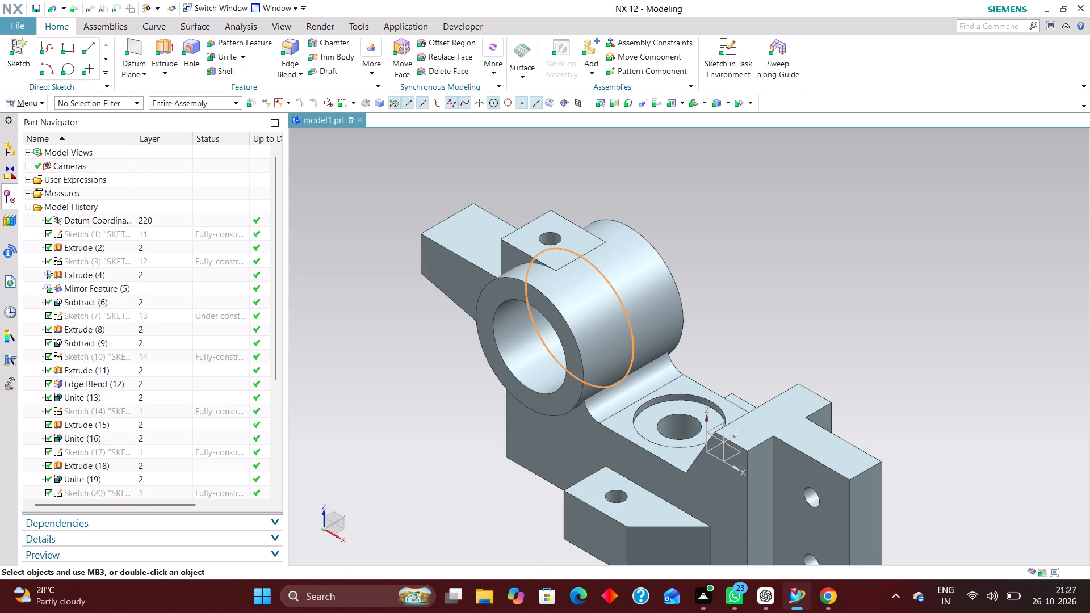
# Move Sketch (14), the boss top pad's profile, to layer 15 in its object display settings.
pyautogui.click(152, 409)
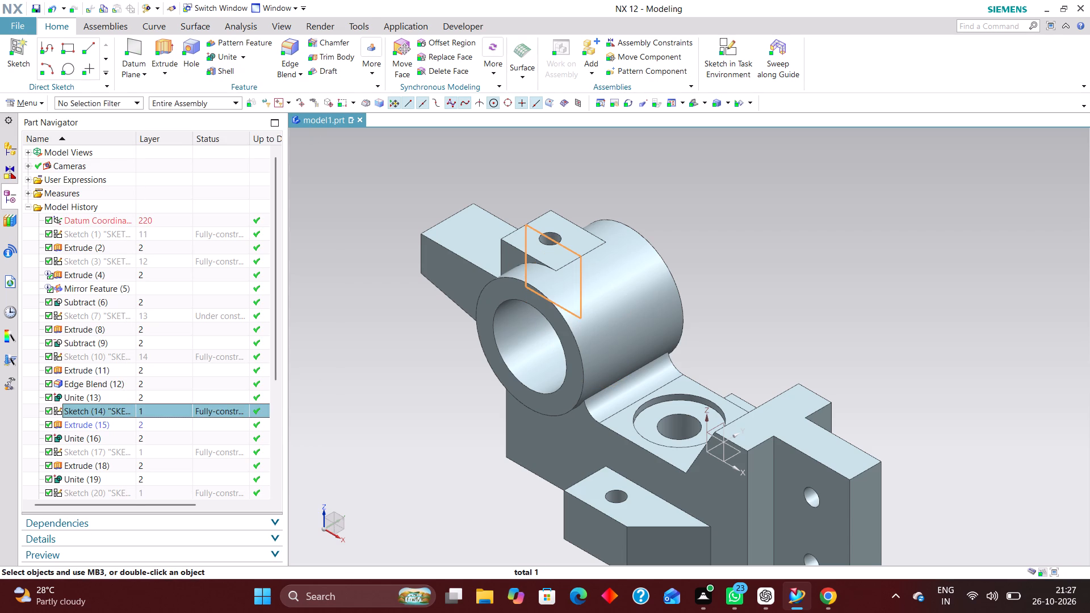
pyautogui.hotkey('ctrl', 'j')
pyautogui.write('15')
pyautogui.press('Return')
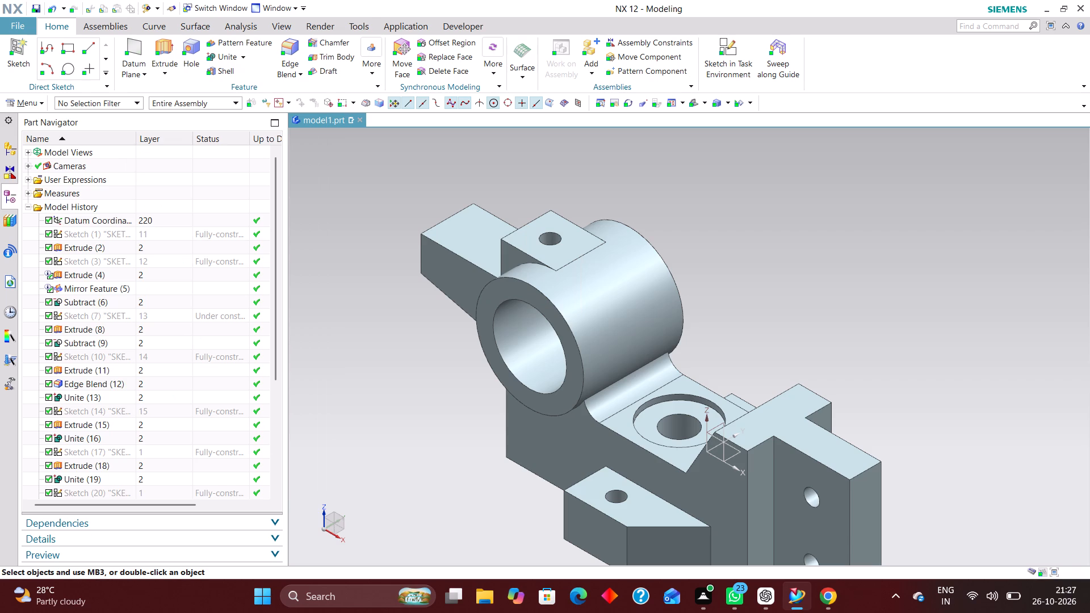
# Move Sketch (17), the profile of the arm beside the boss, to layer 16 in its object display settings.
pyautogui.scroll(-3, 166, 392)
pyautogui.click(151, 329)
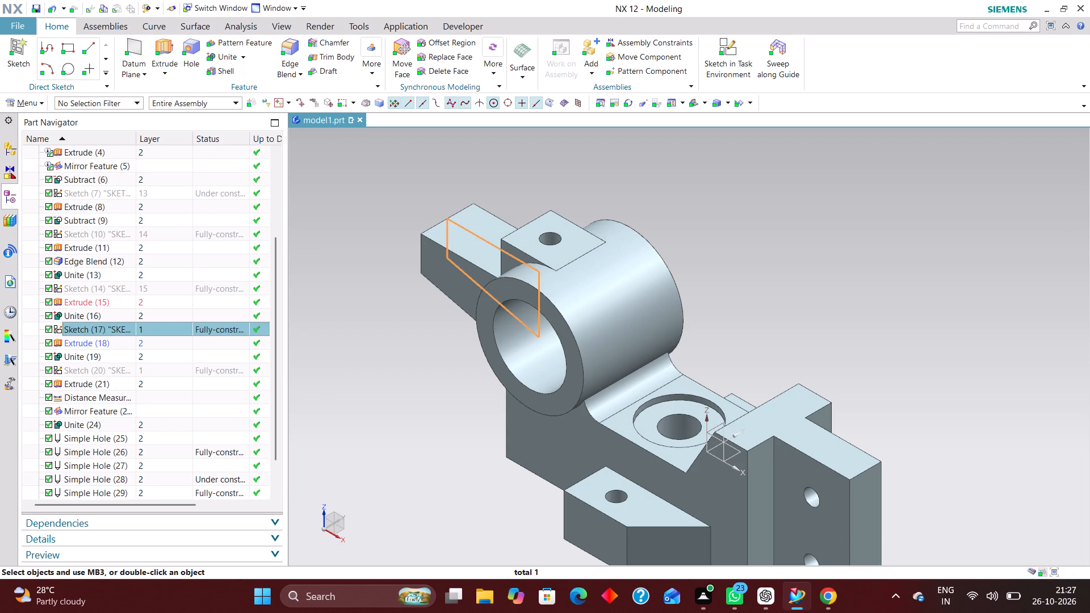
pyautogui.hotkey('ctrl', 'j')
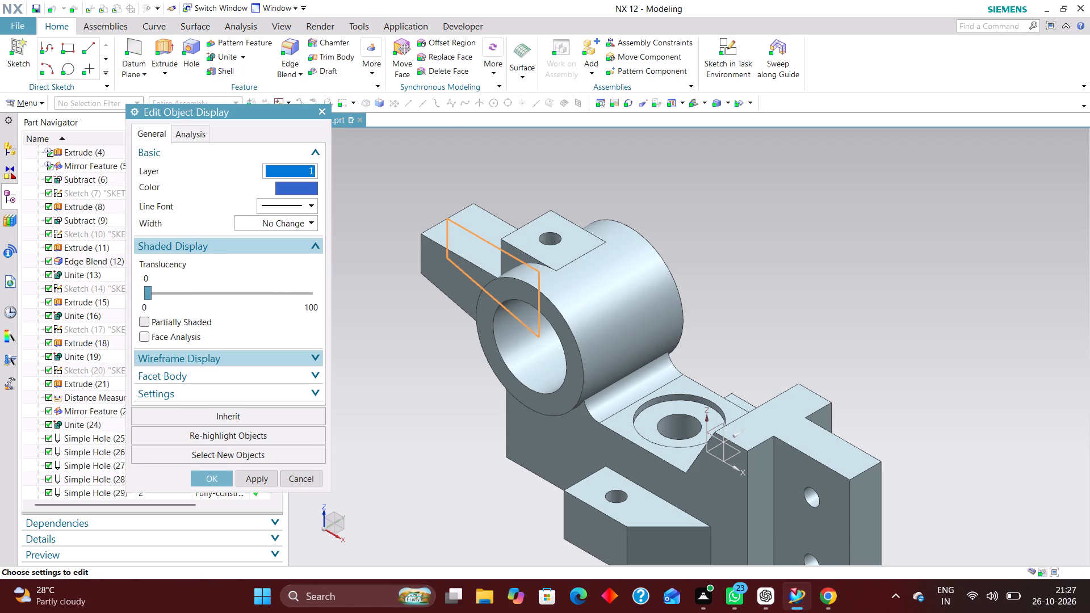
pyautogui.write('16')
pyautogui.press('Return')
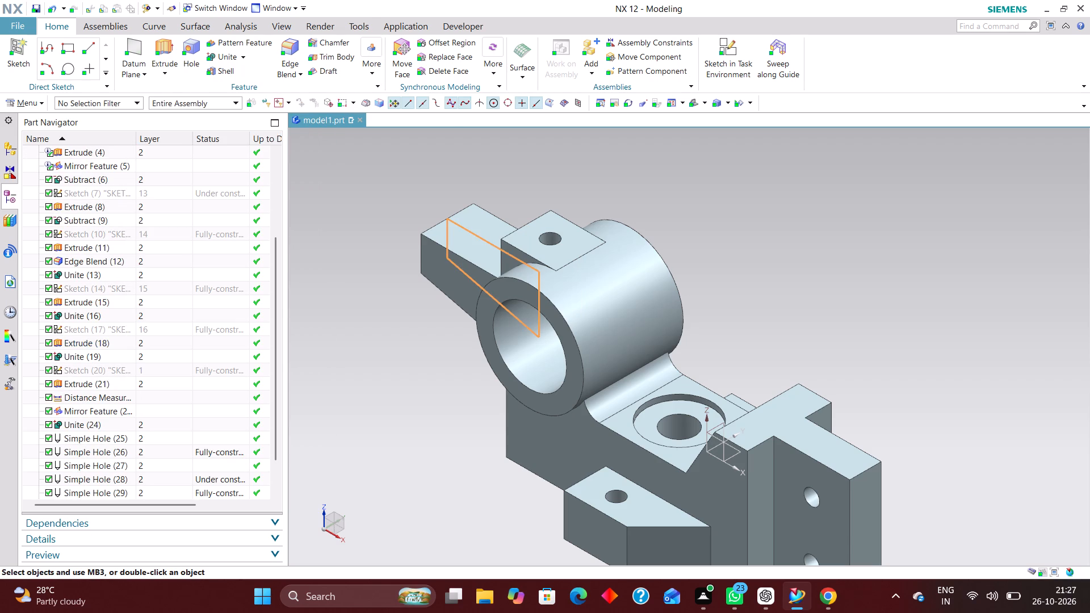
# Move Sketch (20), the angled side lug's profile, to layer 17 in its object display settings.
pyautogui.click(159, 370)
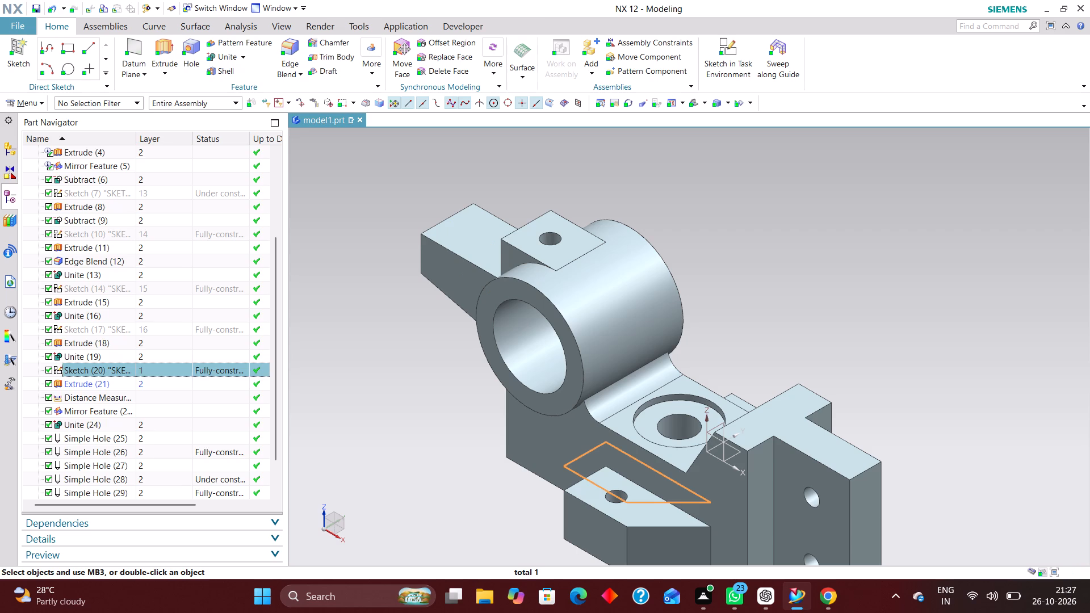
pyautogui.hotkey('ctrl', 'j')
pyautogui.press('1')
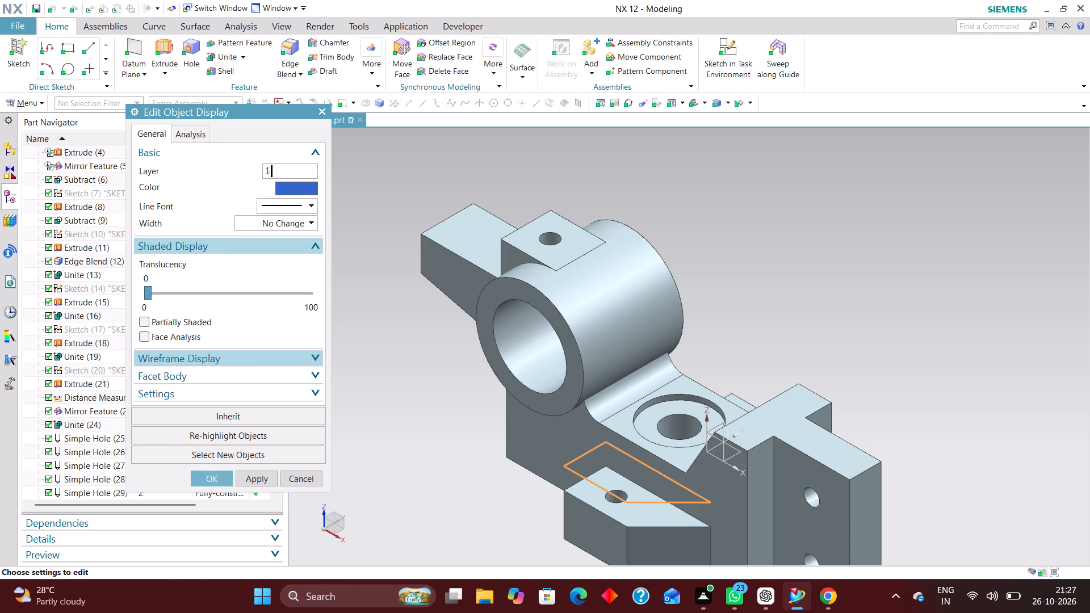
pyautogui.press('7')
pyautogui.press('Return')
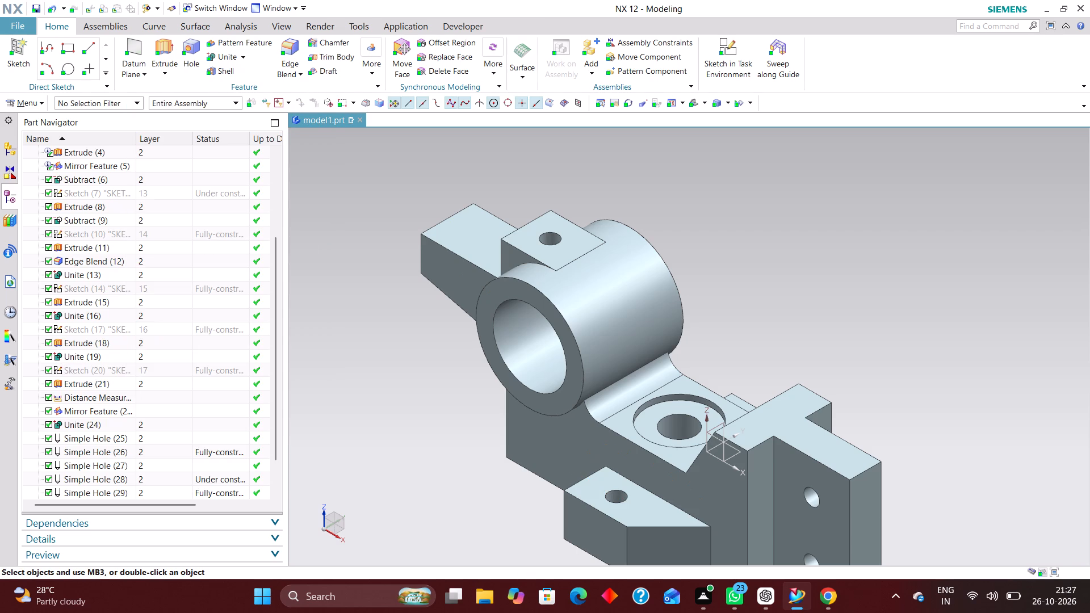
# Group Simple Holes (25) to (29), Mirror Feature (30) and Simple Hole (31) into a feature group named HOLES.
pyautogui.scroll(-4, 156, 370)
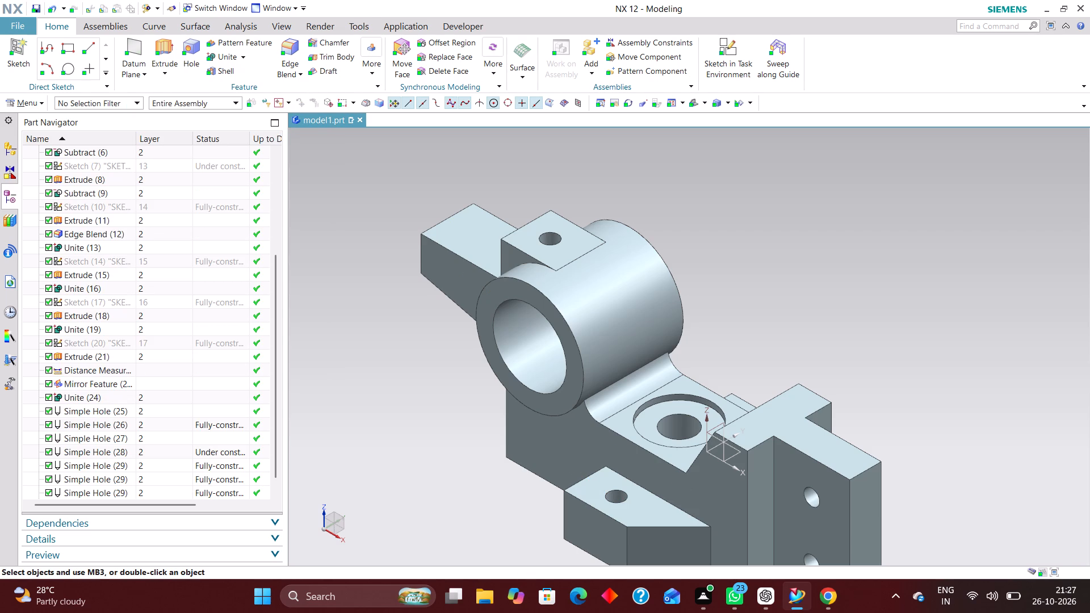
pyautogui.click(139, 464)
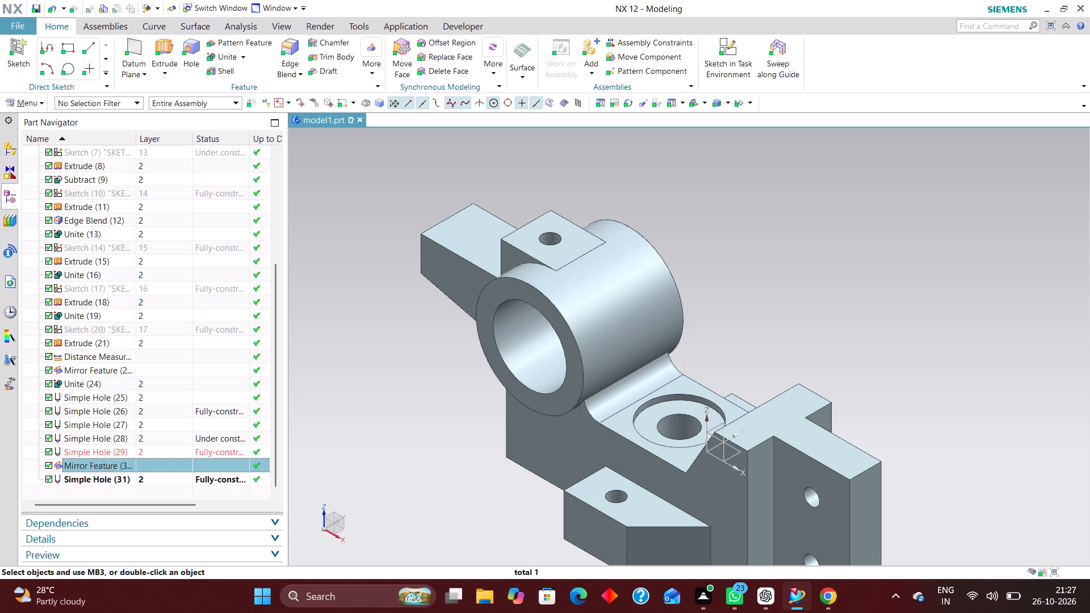
pyautogui.click(346, 386)
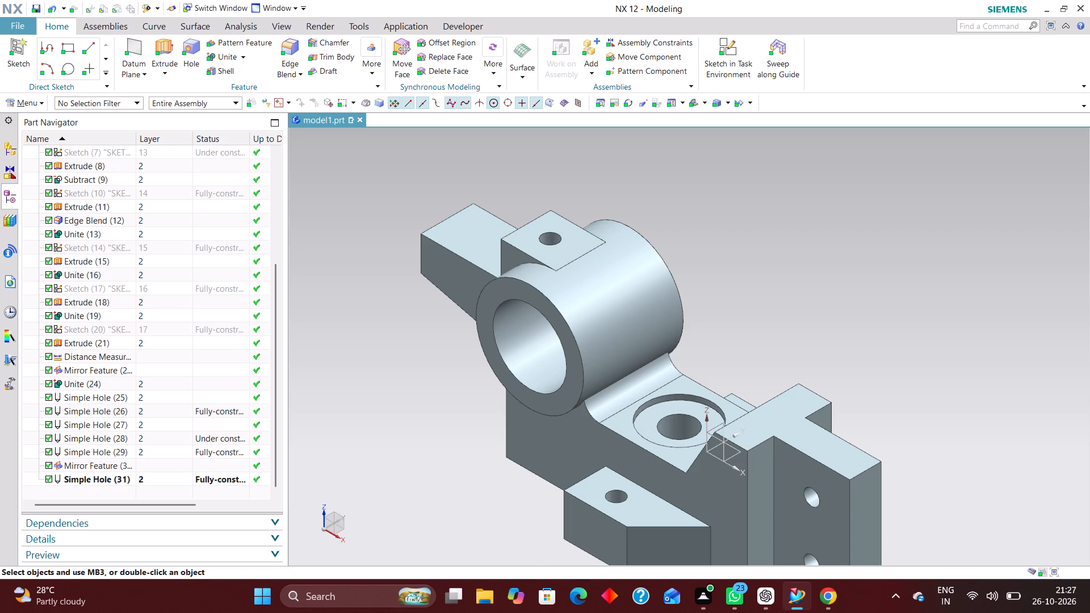
pyautogui.keyDown('ctrl'); pyautogui.click(105, 398); pyautogui.keyUp('ctrl')
pyautogui.keyDown('ctrl'); pyautogui.click(110, 414); pyautogui.keyUp('ctrl')
pyautogui.keyDown('ctrl'); pyautogui.click(112, 425); pyautogui.keyUp('ctrl')
pyautogui.keyDown('ctrl'); pyautogui.click(115, 436); pyautogui.keyUp('ctrl')
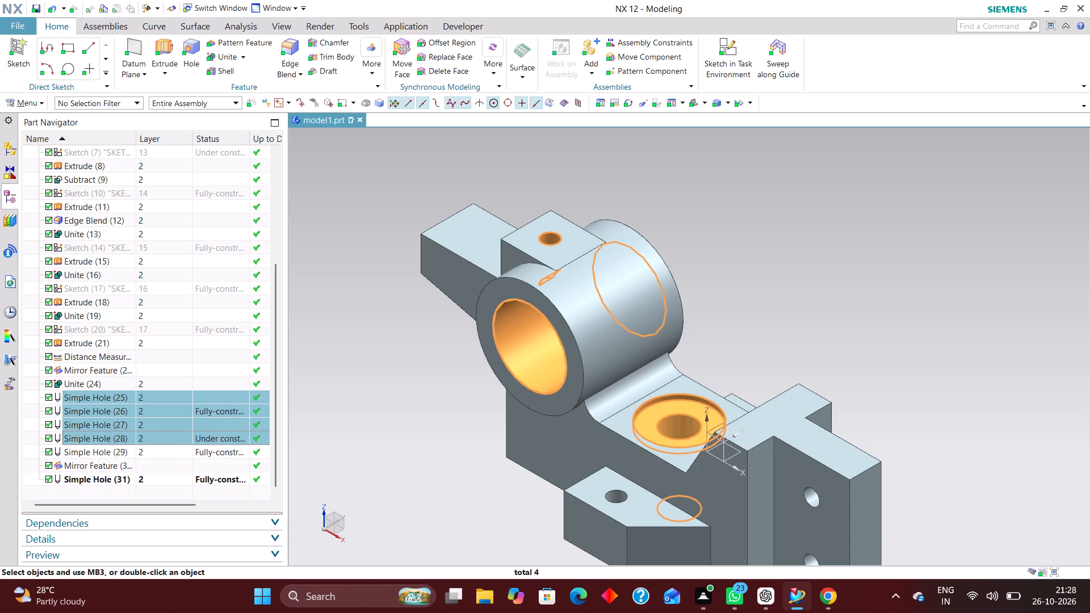
pyautogui.keyDown('ctrl'); pyautogui.click(115, 453); pyautogui.keyUp('ctrl')
pyautogui.keyDown('ctrl'); pyautogui.click(111, 481); pyautogui.keyUp('ctrl')
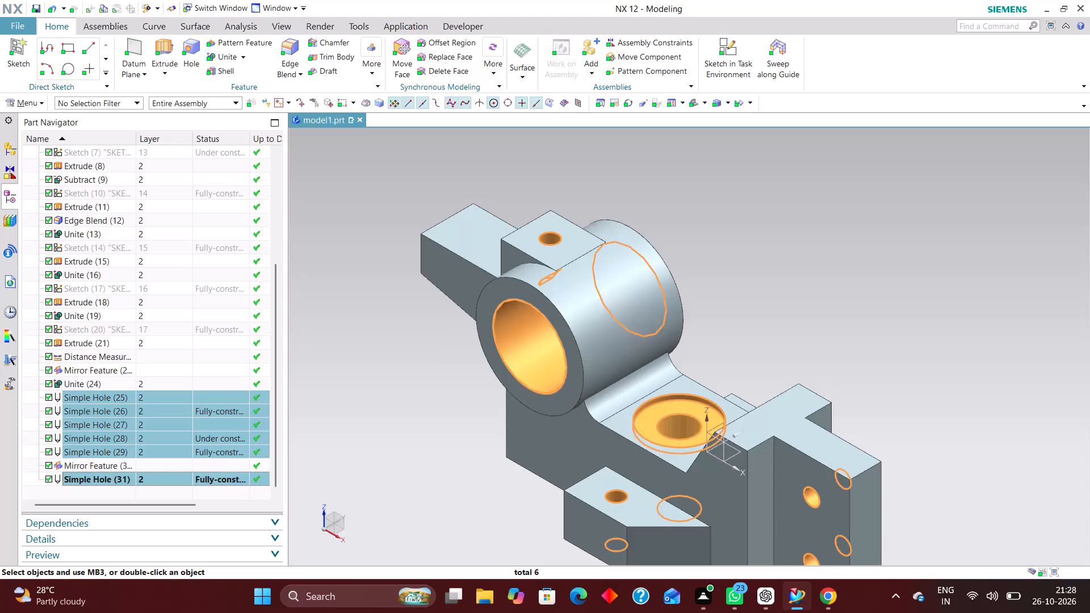
pyautogui.keyDown('ctrl'); pyautogui.click(118, 463); pyautogui.keyUp('ctrl')
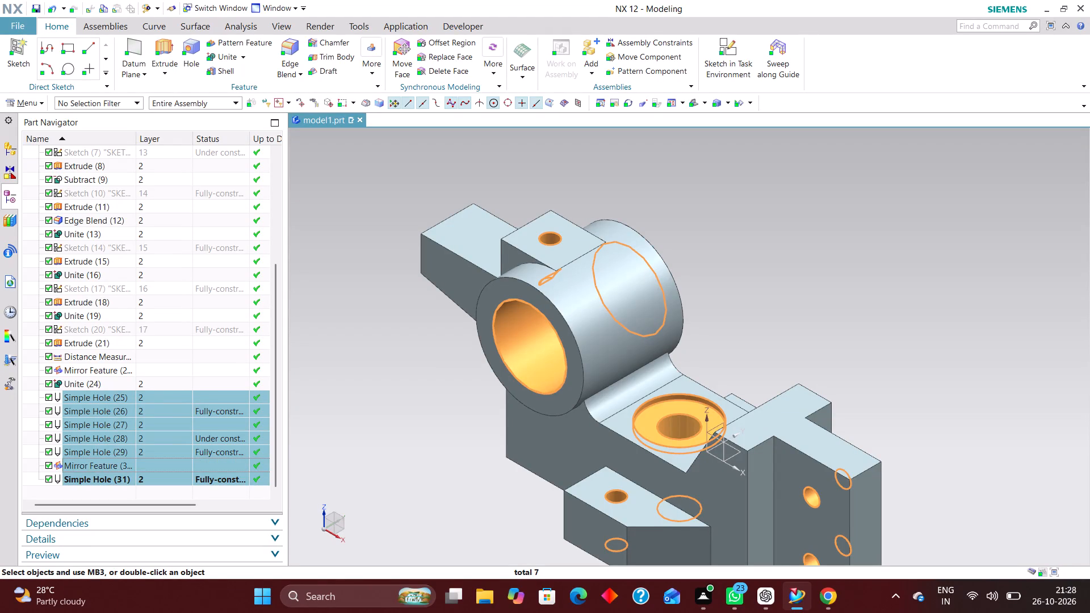
pyautogui.rightClick(155, 480)
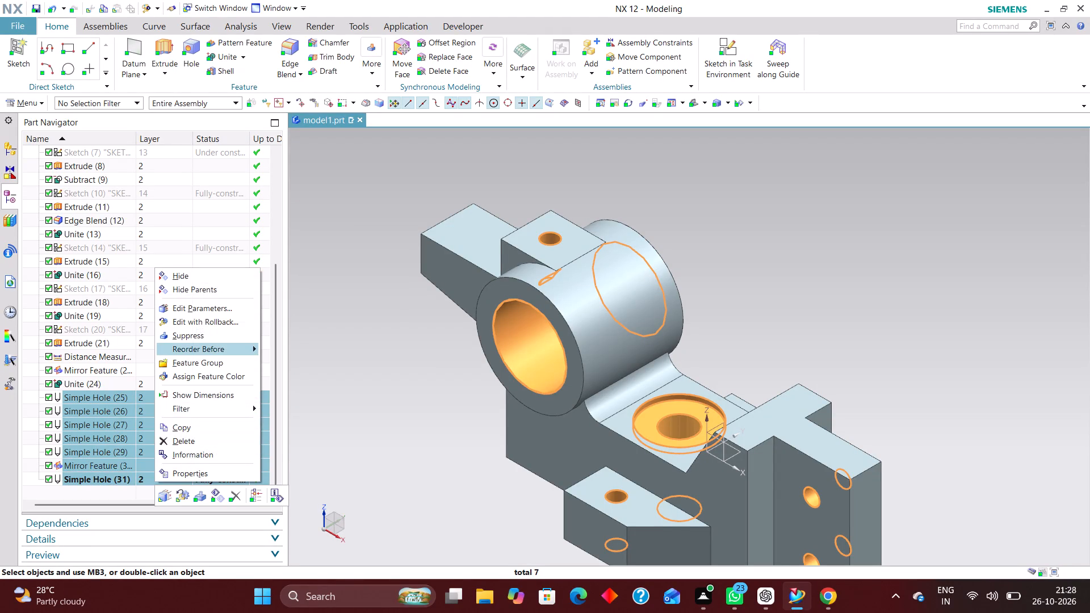
pyautogui.click(207, 350)
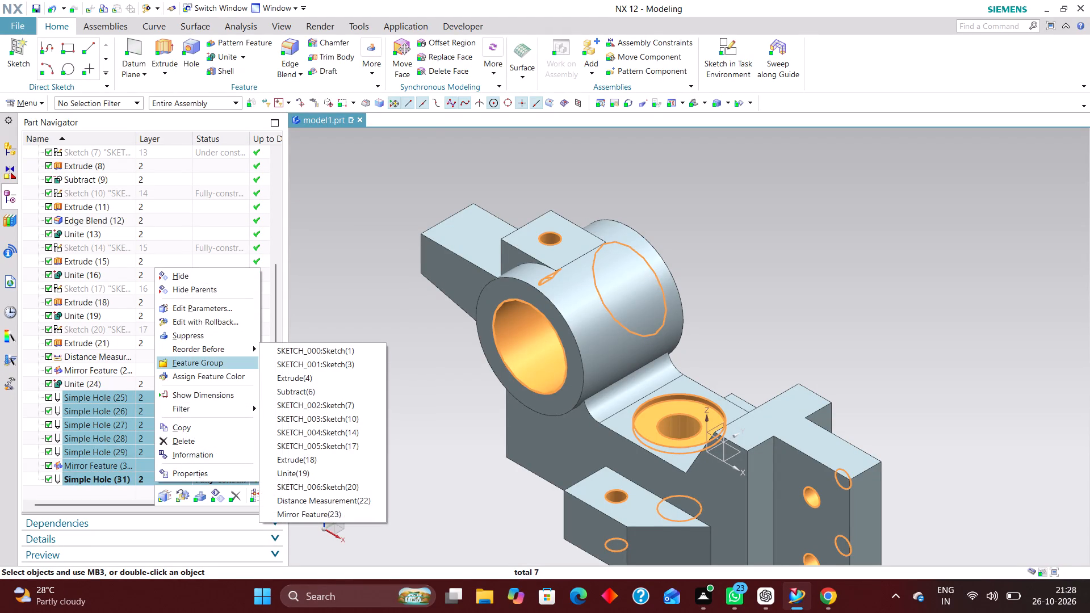
pyautogui.click(182, 362)
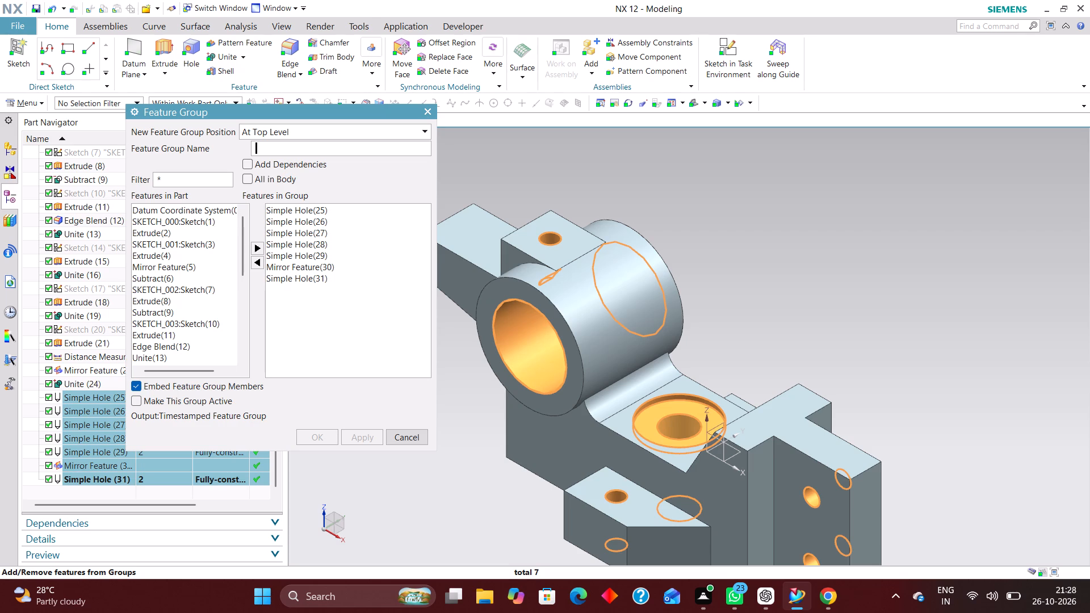
pyautogui.press('h')
pyautogui.write('OLES')
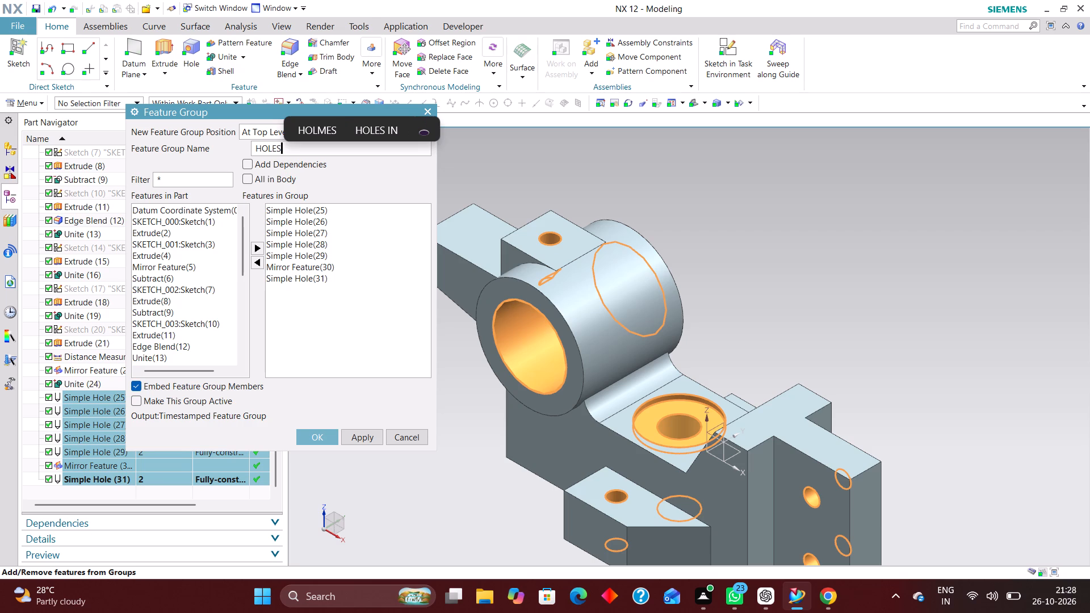
pyautogui.click(313, 442)
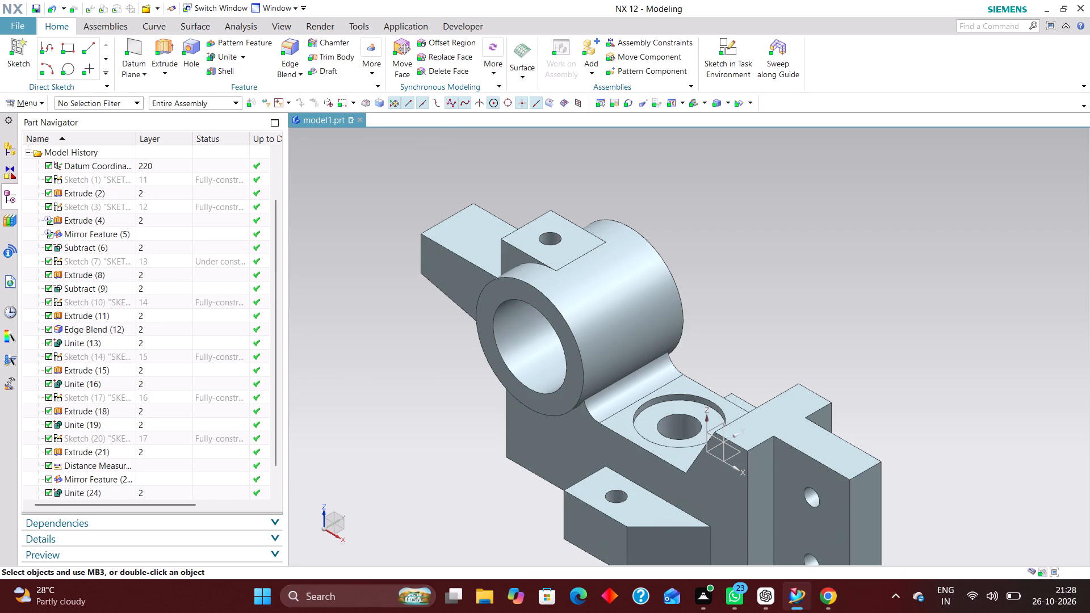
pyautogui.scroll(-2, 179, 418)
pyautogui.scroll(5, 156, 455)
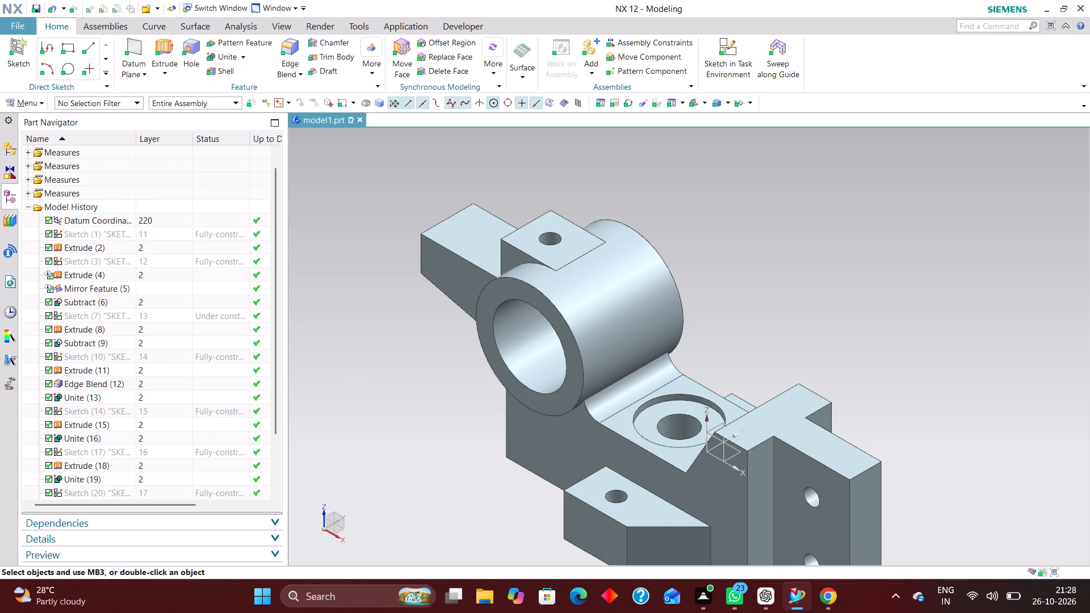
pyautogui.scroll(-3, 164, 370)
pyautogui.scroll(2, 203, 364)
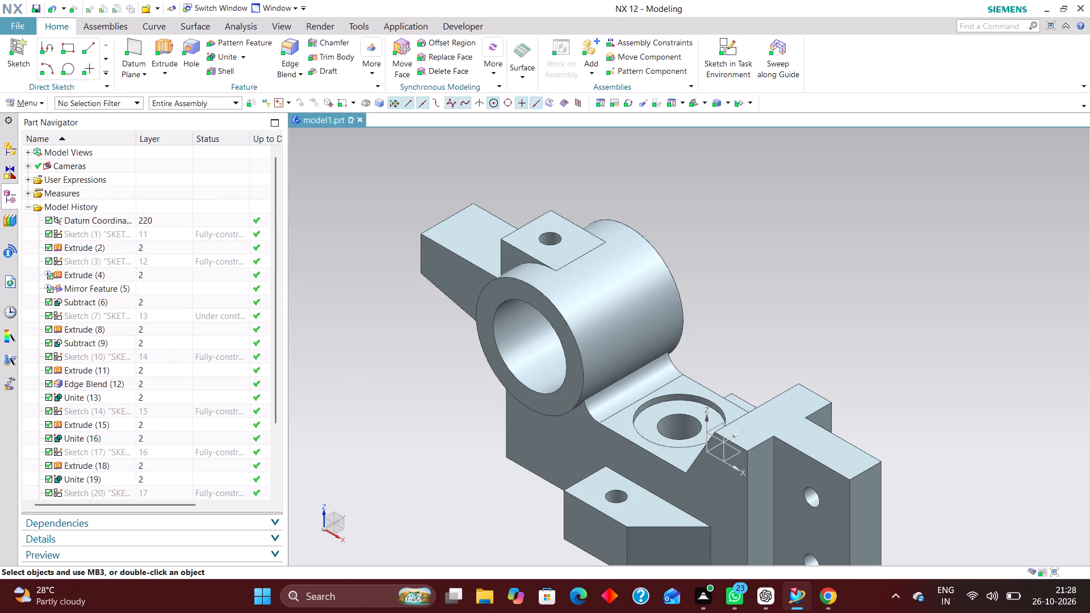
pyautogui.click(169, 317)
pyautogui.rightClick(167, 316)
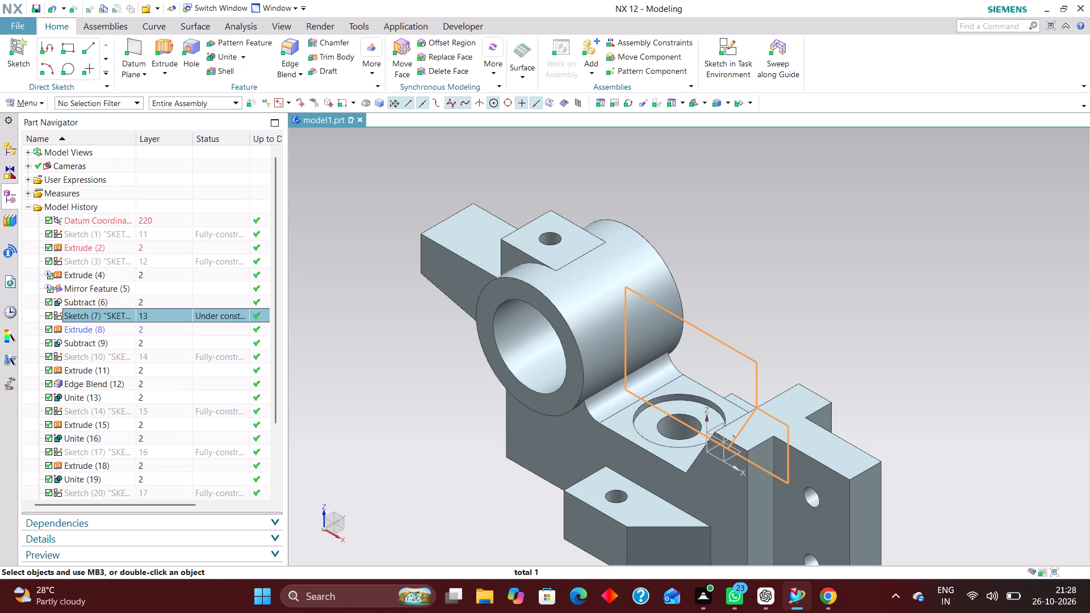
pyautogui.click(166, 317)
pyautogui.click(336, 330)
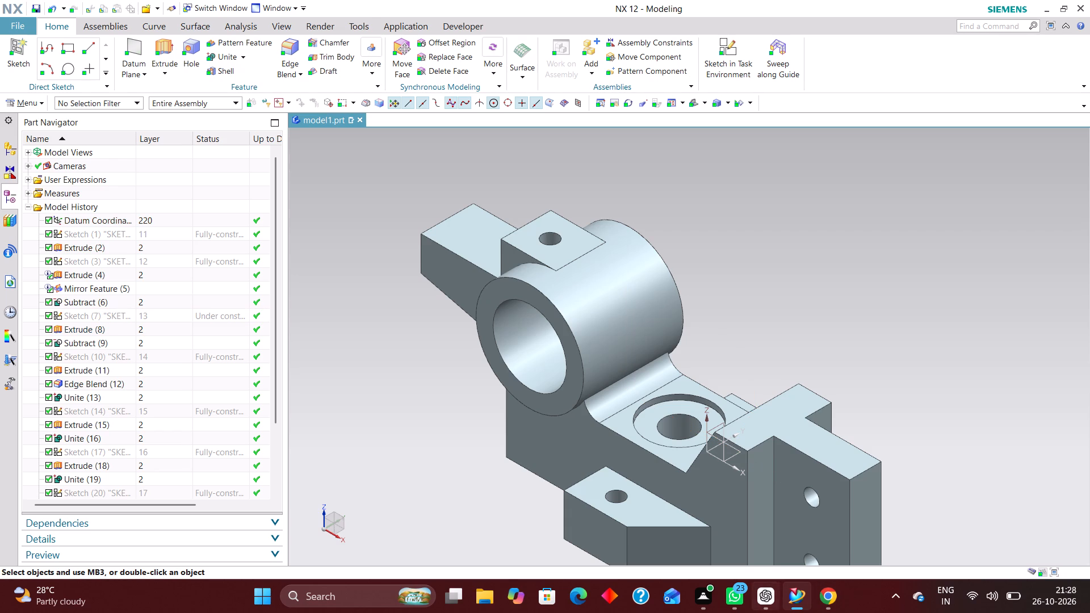
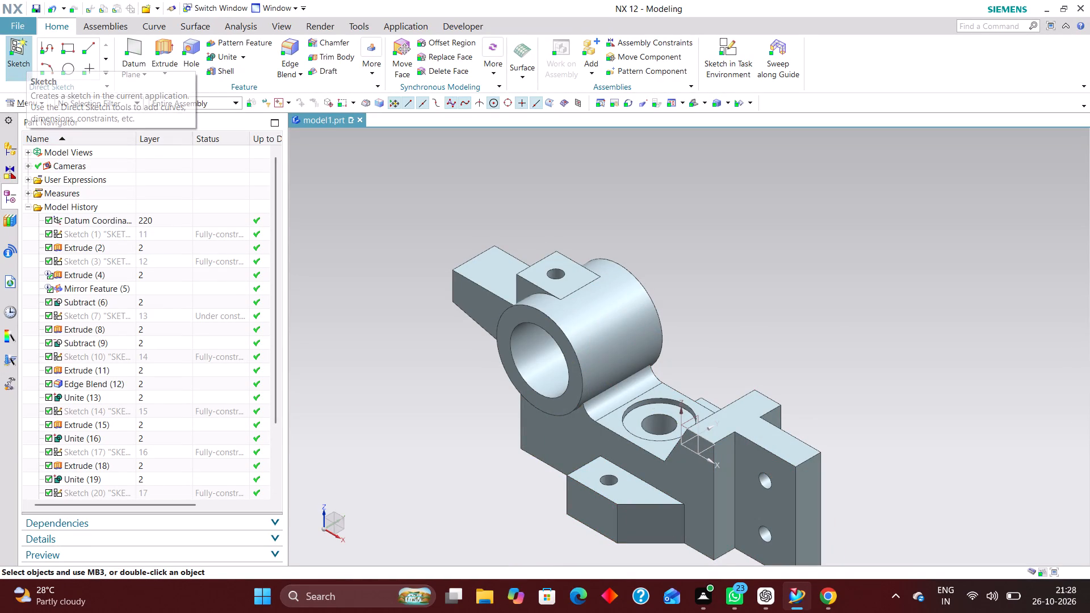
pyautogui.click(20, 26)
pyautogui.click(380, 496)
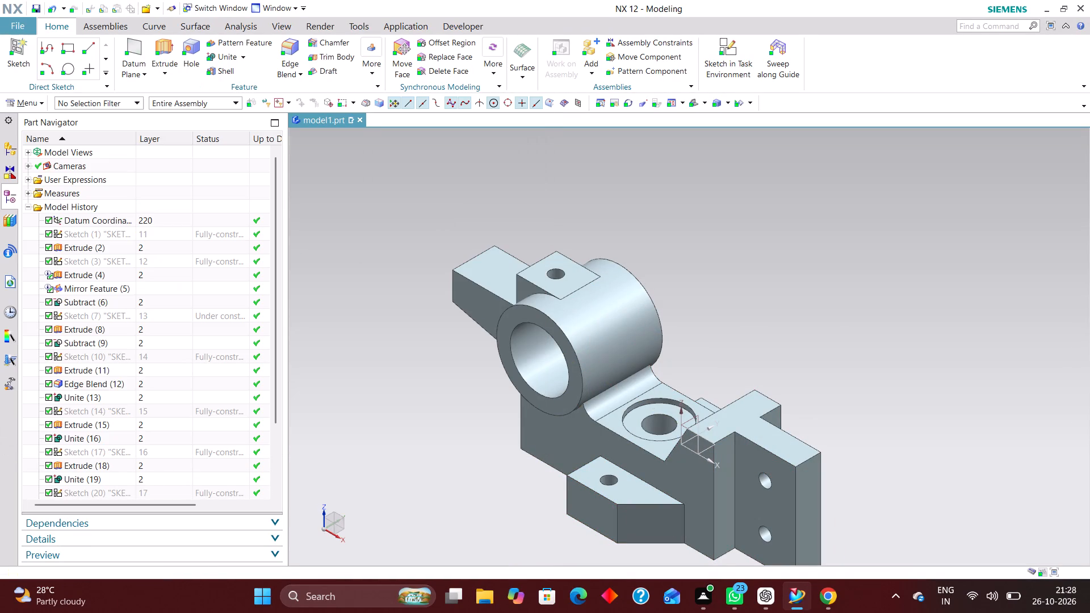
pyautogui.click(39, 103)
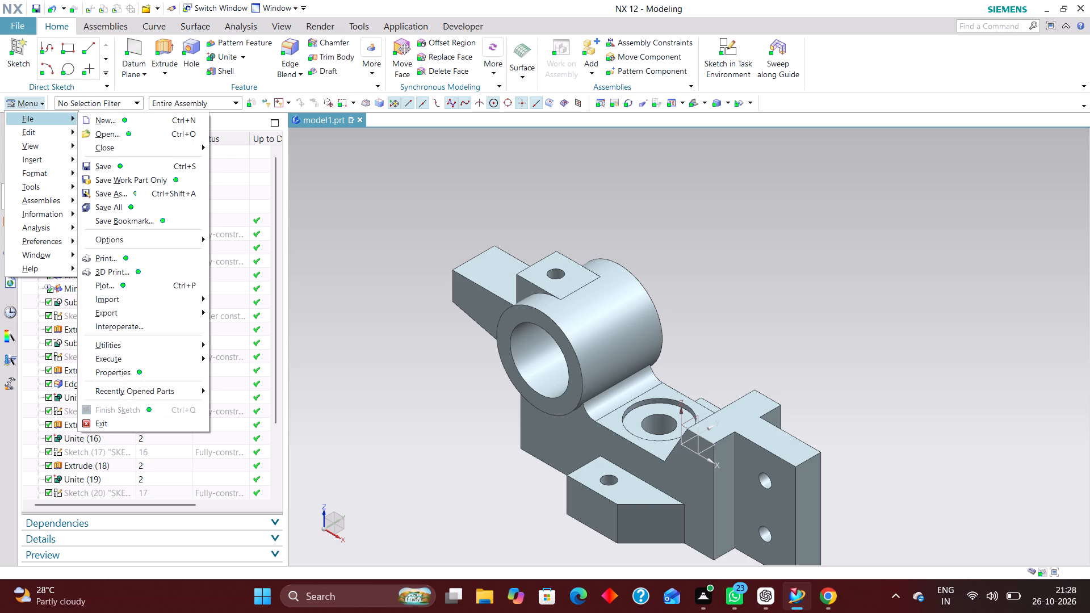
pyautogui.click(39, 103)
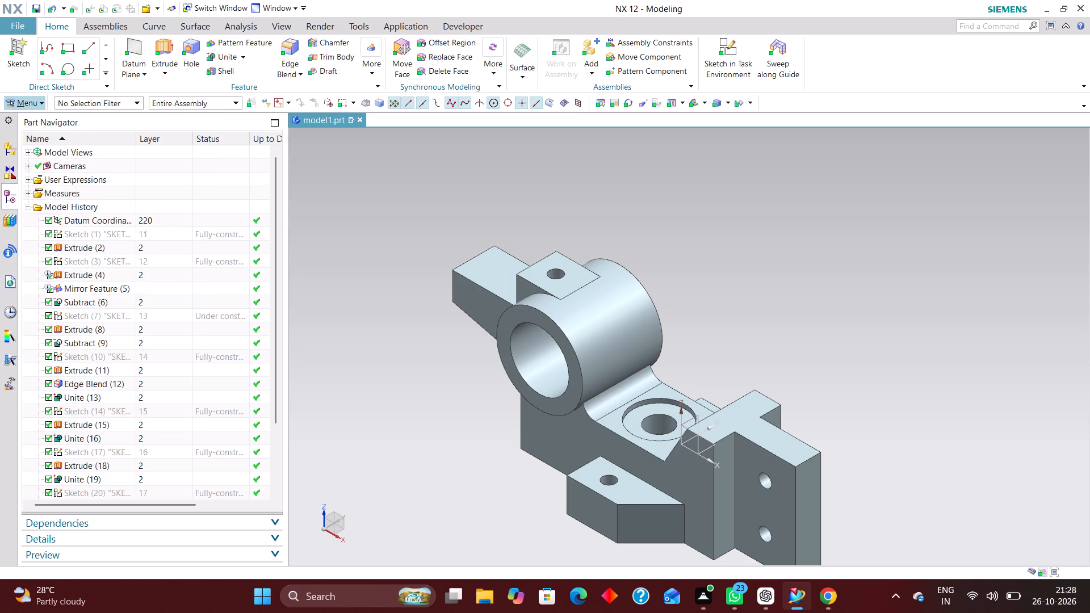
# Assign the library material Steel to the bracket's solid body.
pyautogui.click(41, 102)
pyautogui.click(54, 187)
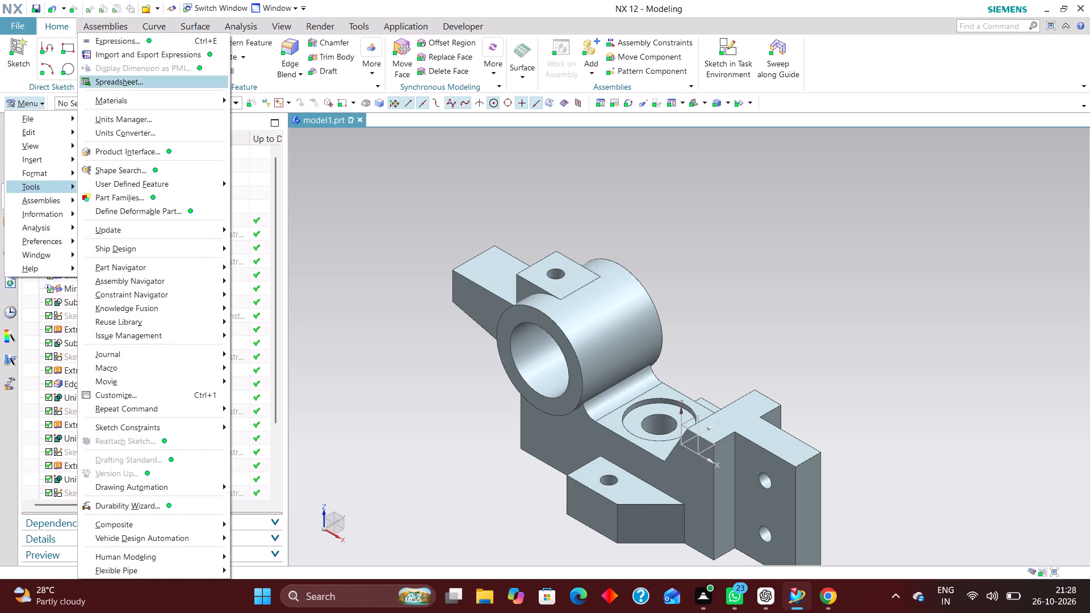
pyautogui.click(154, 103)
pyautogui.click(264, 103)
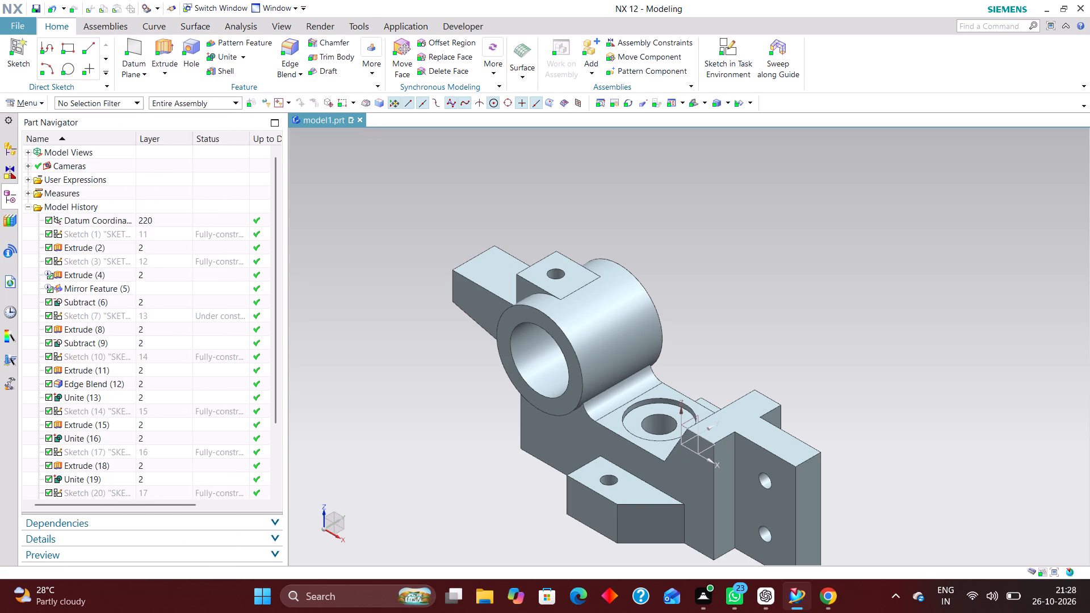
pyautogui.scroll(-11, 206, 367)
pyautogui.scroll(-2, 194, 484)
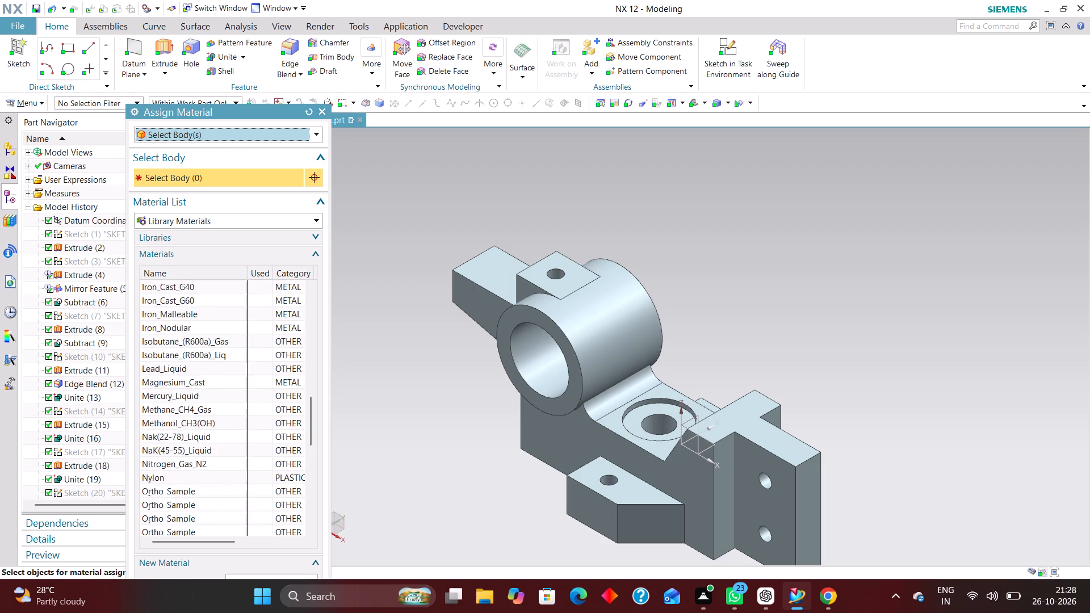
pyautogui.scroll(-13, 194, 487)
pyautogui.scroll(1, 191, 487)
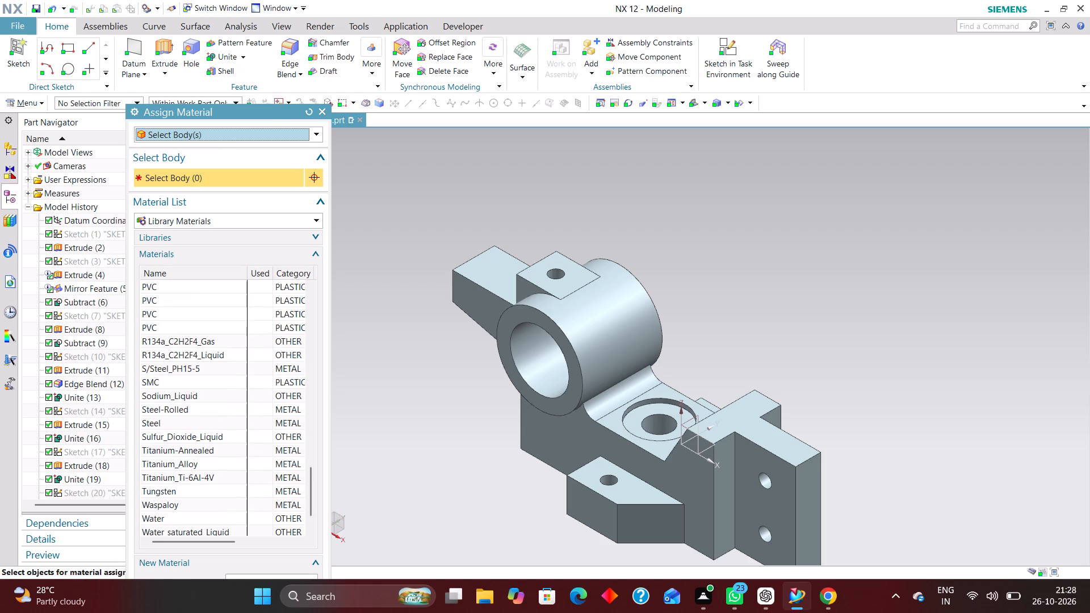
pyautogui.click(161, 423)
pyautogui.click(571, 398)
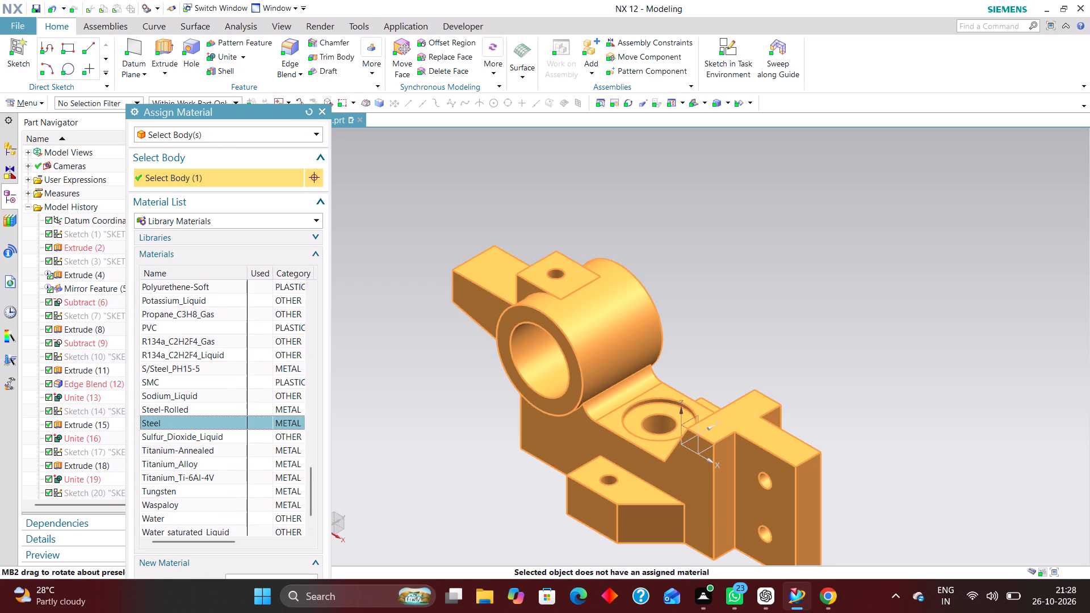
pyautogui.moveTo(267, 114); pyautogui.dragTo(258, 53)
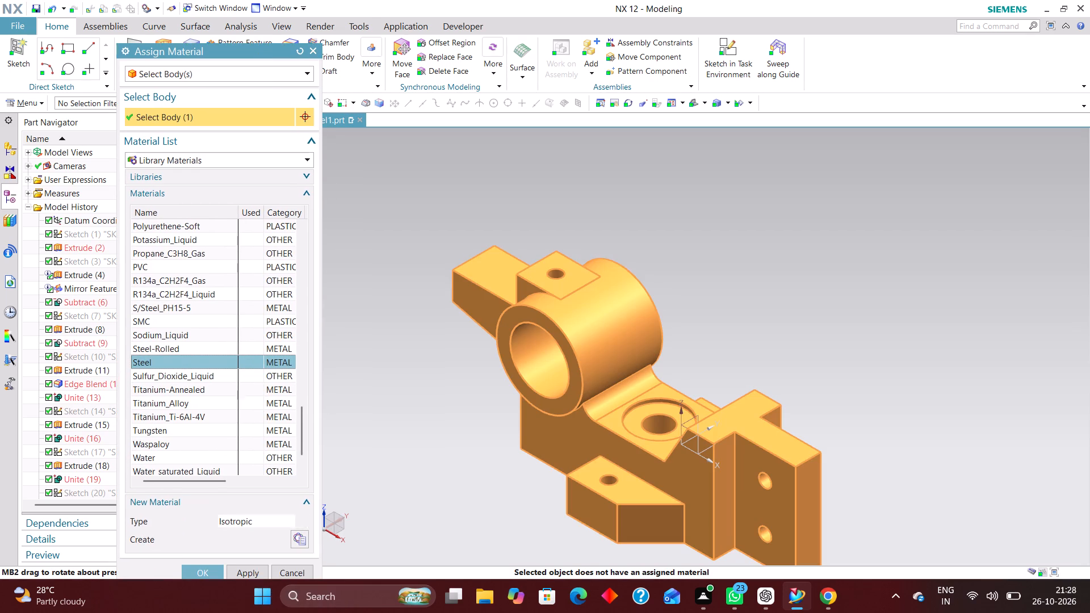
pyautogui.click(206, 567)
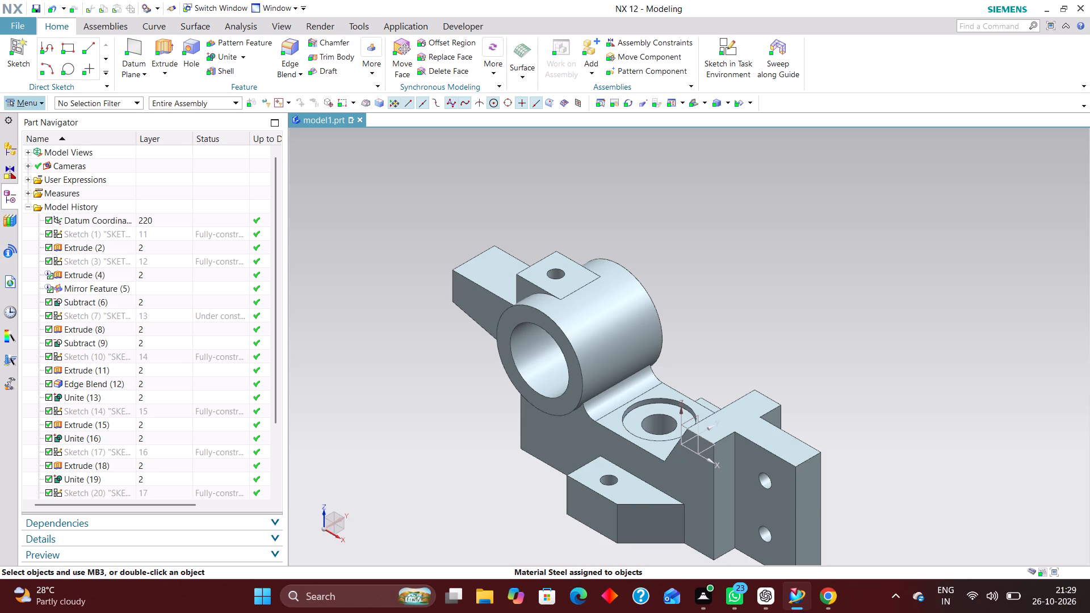
# Enable Update Data on Save for the displayed part's weight and update its weight data immediately.
pyautogui.click(44, 102)
pyautogui.click(52, 117)
pyautogui.click(115, 376)
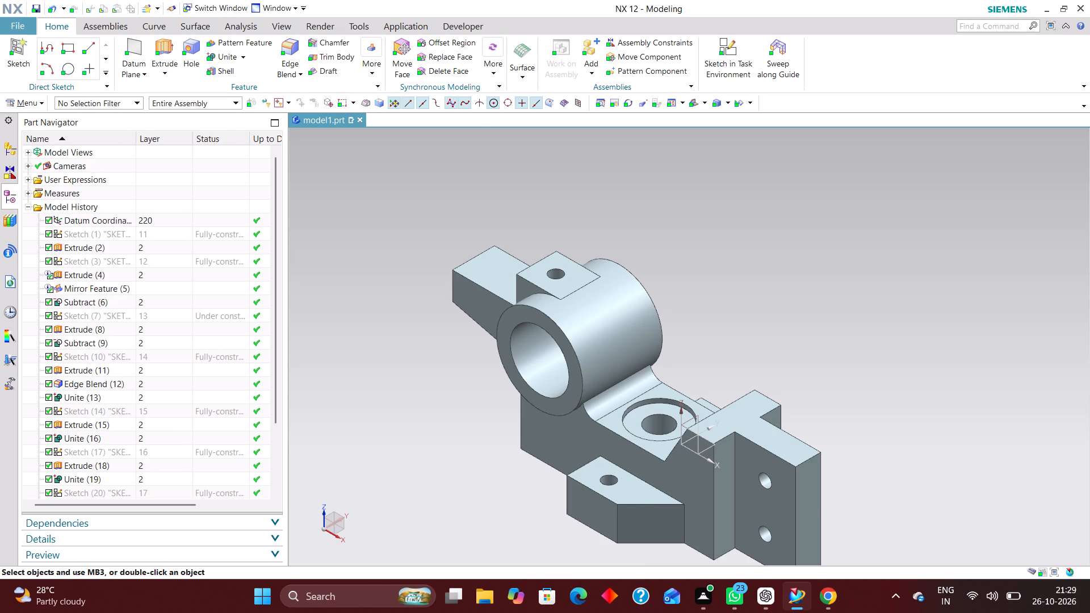
pyautogui.click(132, 122)
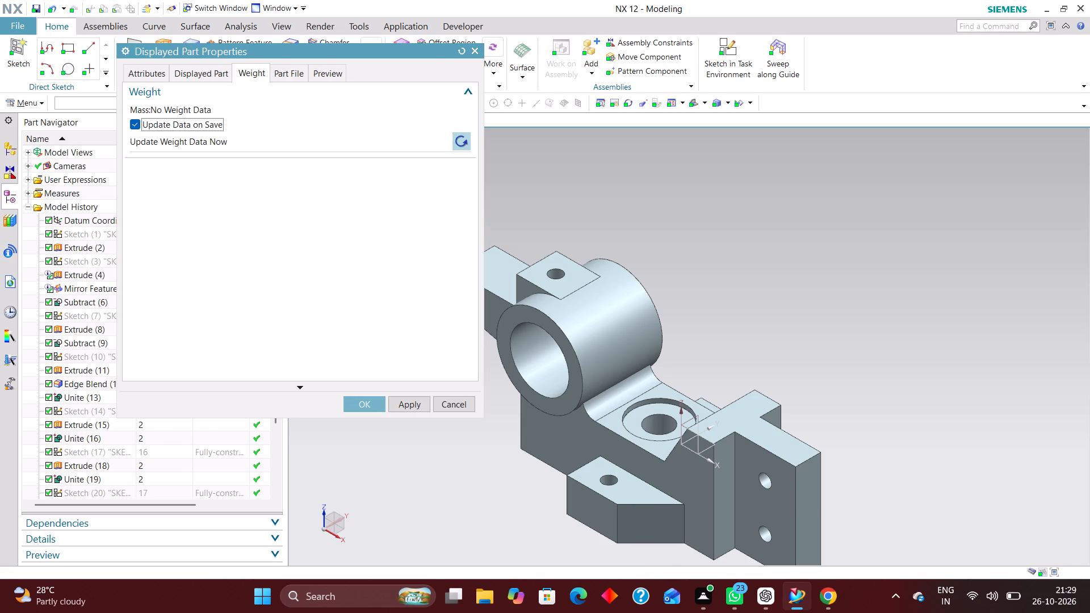
pyautogui.click(460, 146)
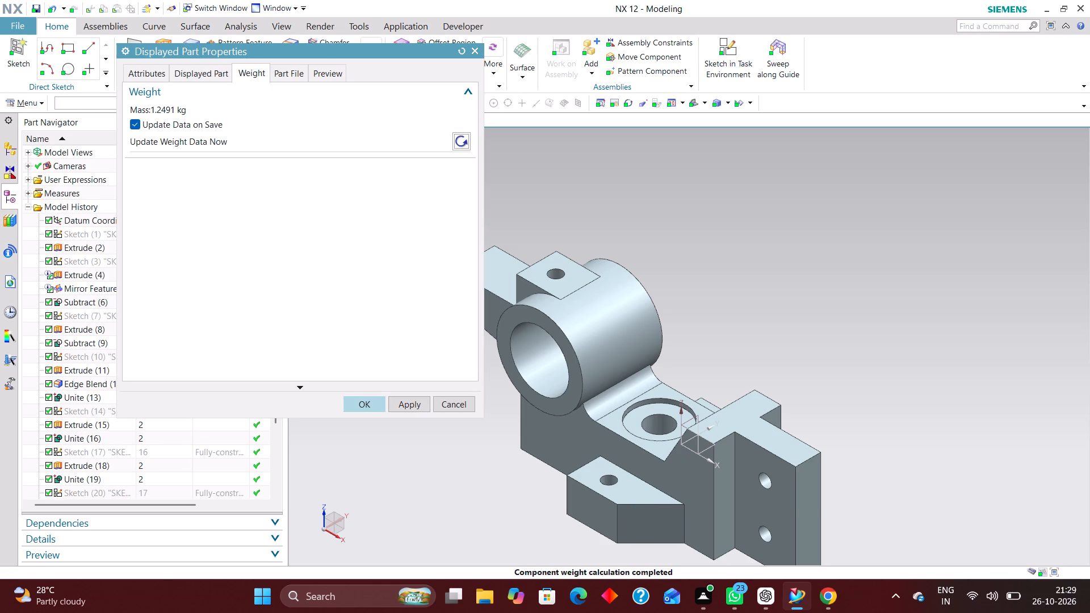
pyautogui.click(376, 404)
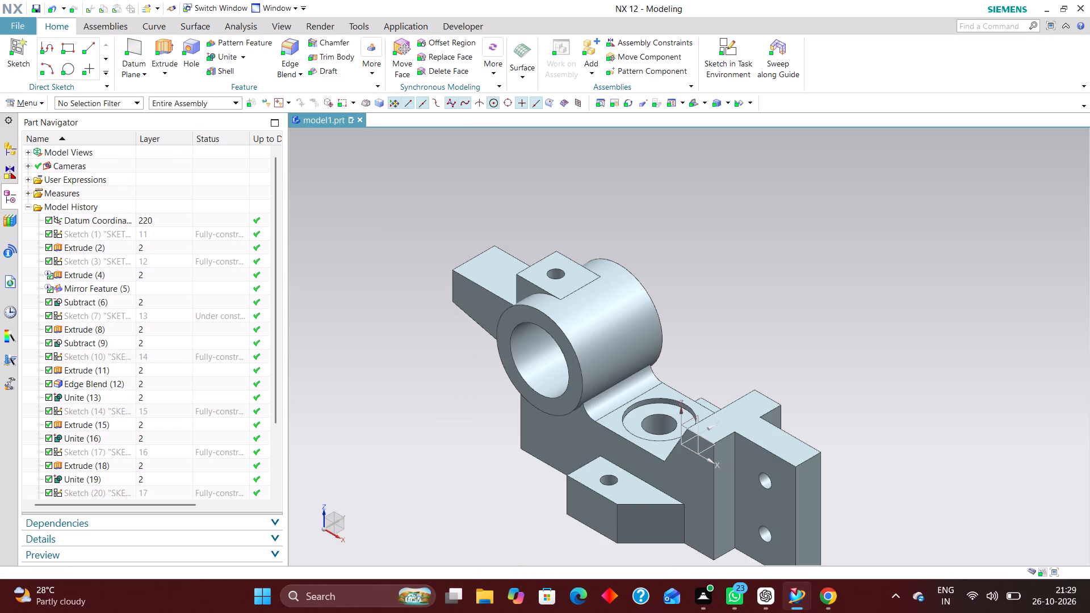
# Assign the library material Iron_Cast_G40 to the bracket's solid body.
pyautogui.click(40, 102)
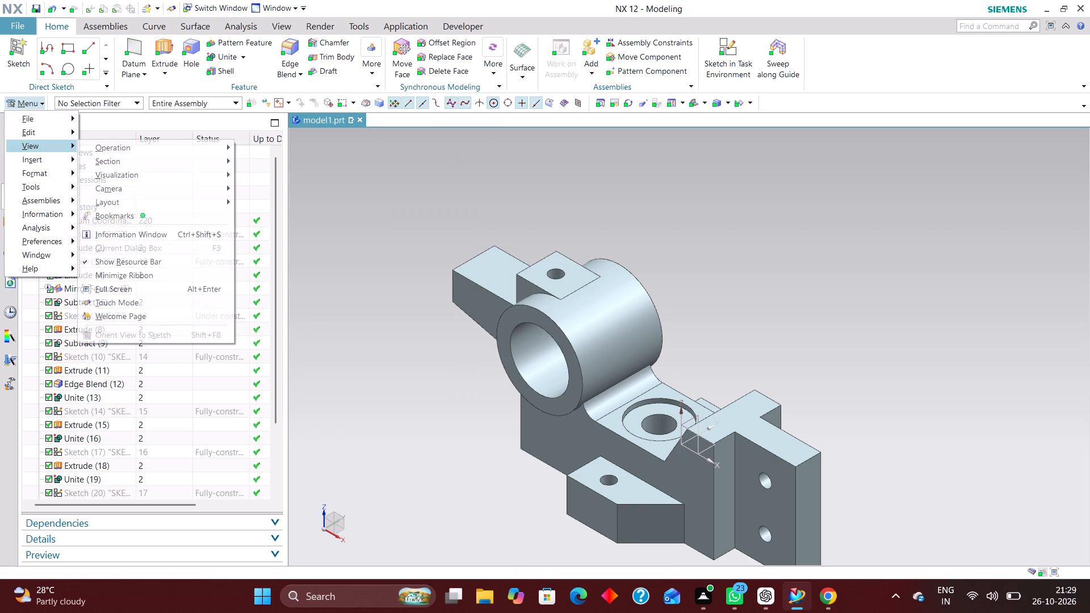
pyautogui.click(56, 184)
pyautogui.click(148, 103)
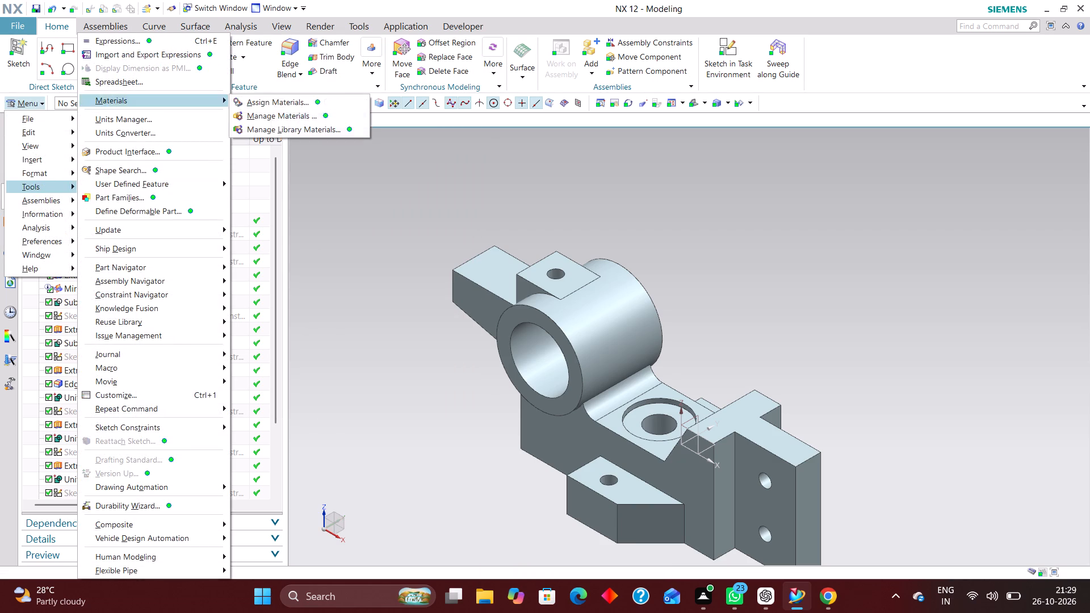
pyautogui.click(265, 100)
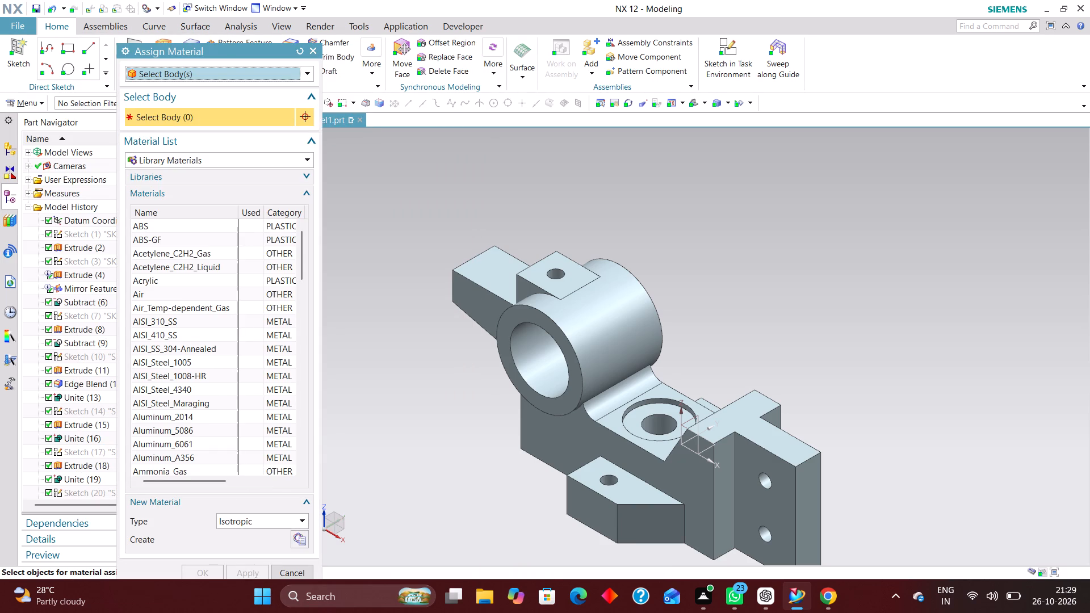
pyautogui.scroll(-20, 220, 271)
pyautogui.scroll(-4, 217, 296)
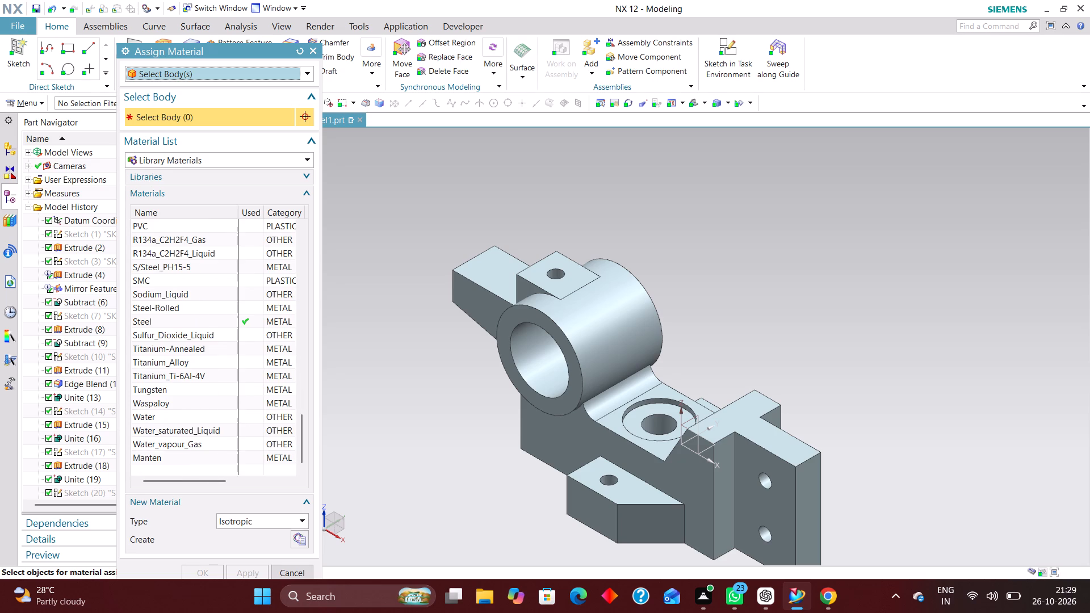
pyautogui.click(170, 322)
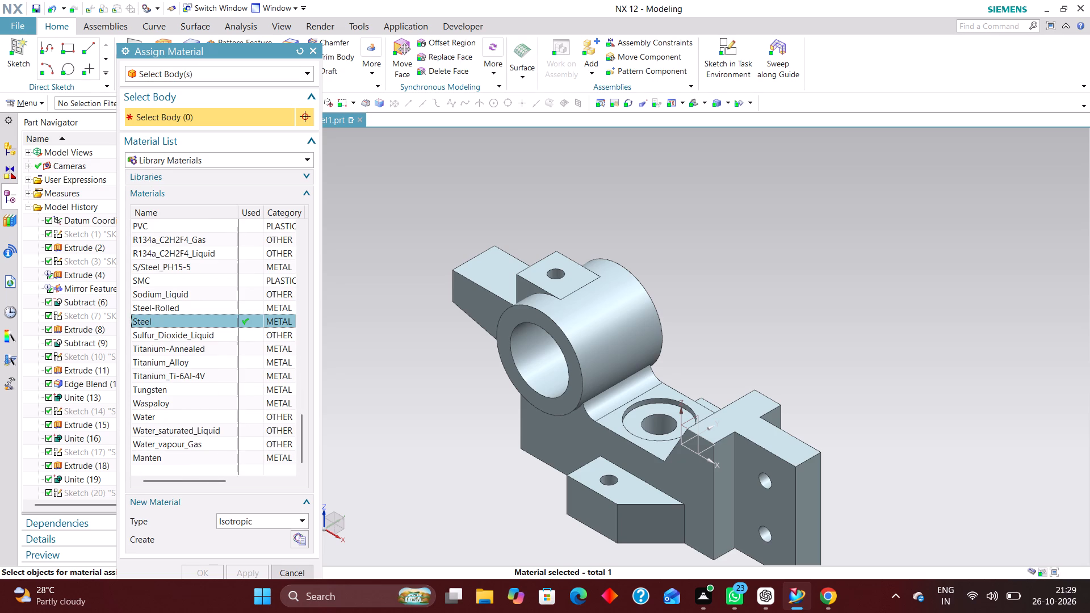
pyautogui.scroll(3, 160, 392)
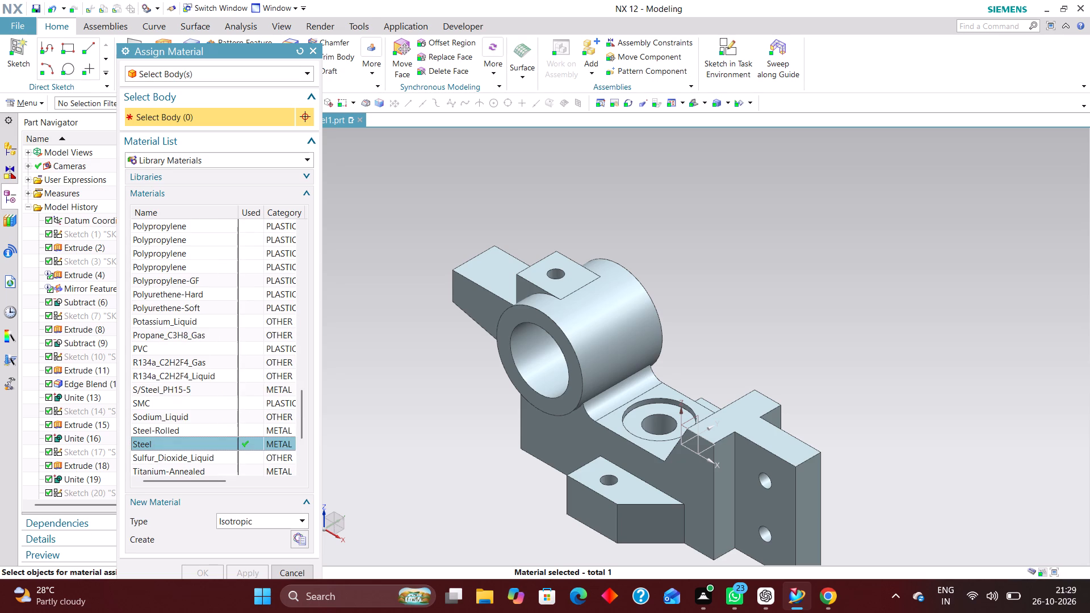
pyautogui.scroll(5, 164, 305)
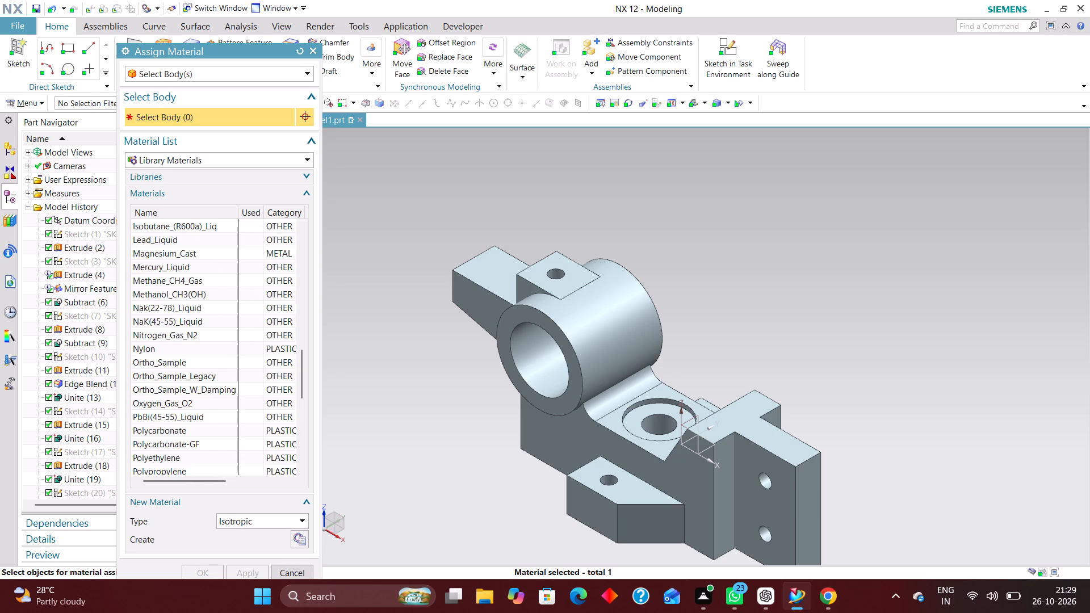
pyautogui.scroll(3, 158, 318)
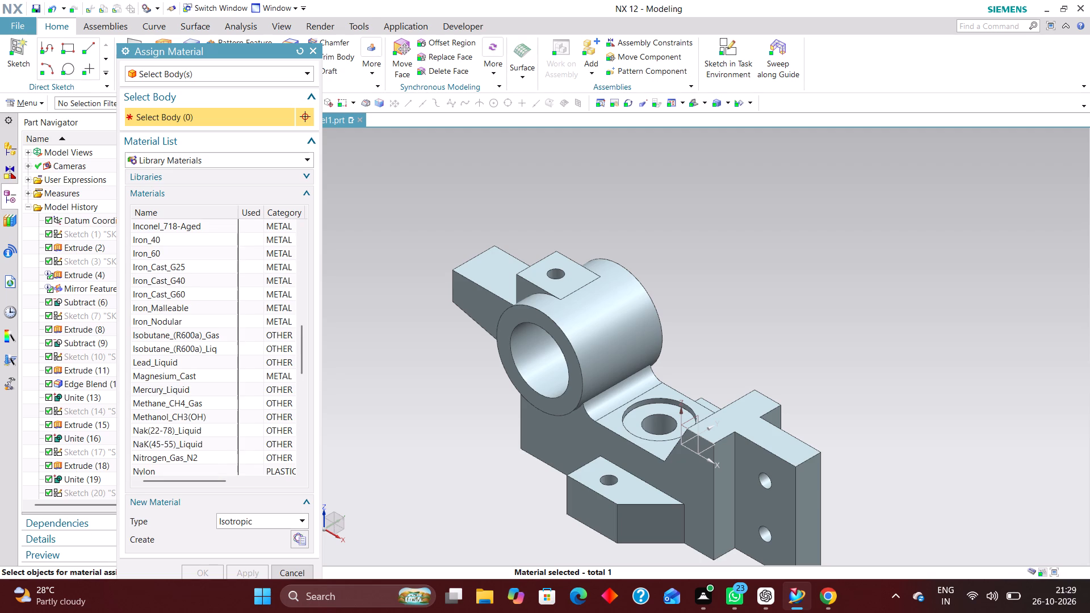
pyautogui.click(200, 280)
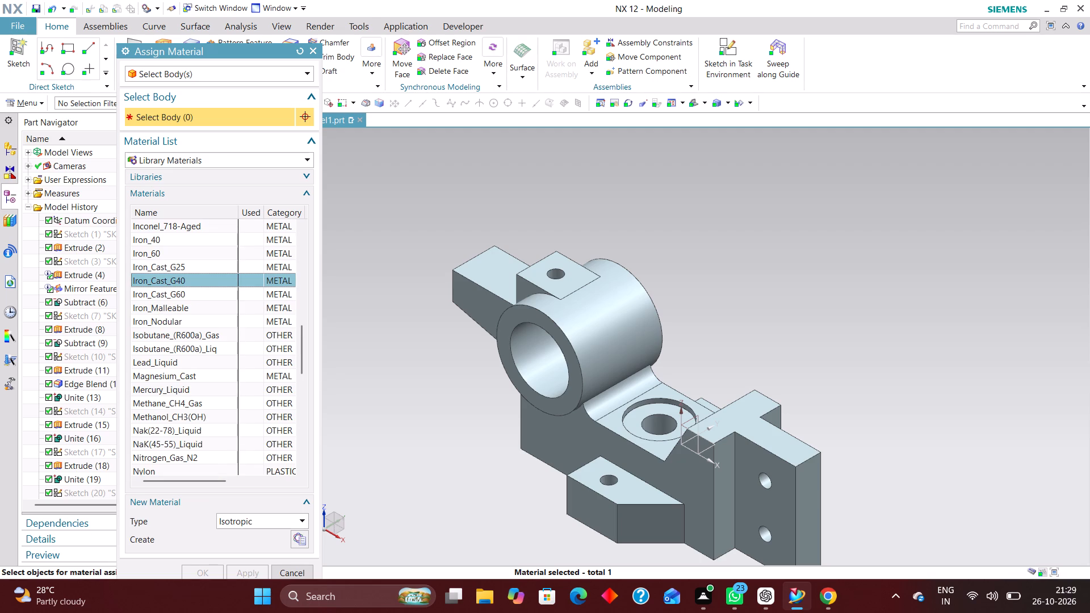
pyautogui.click(559, 322)
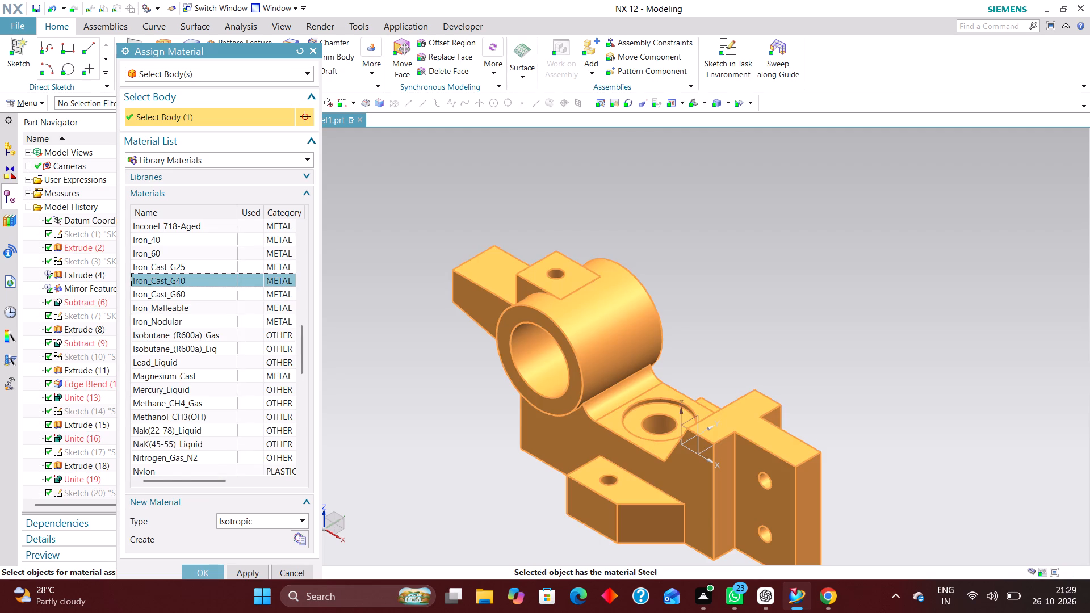
pyautogui.scroll(-4, 207, 272)
pyautogui.click(211, 573)
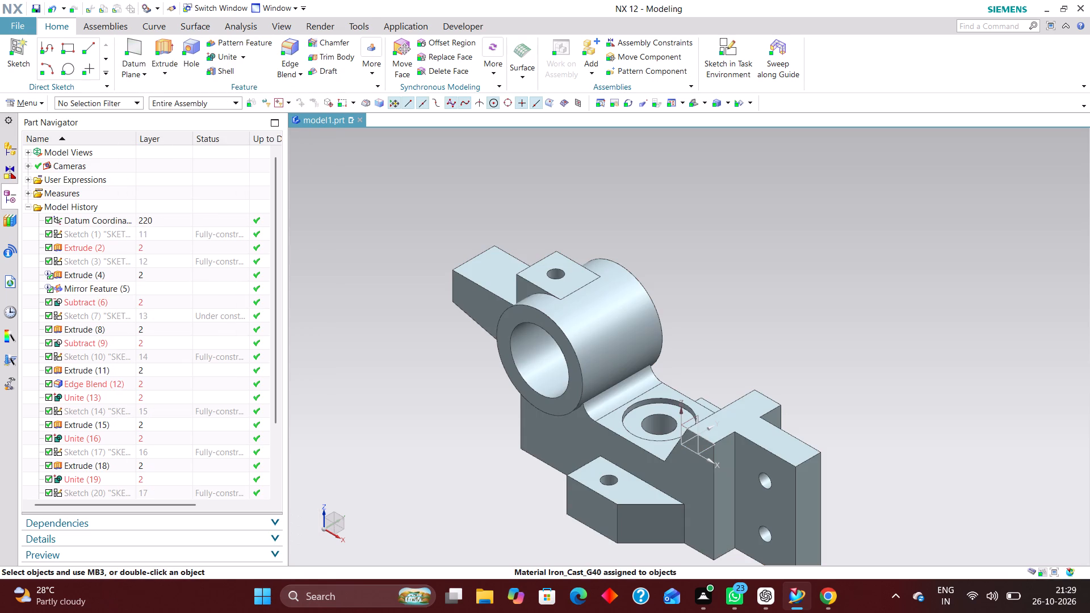
# Update the displayed part's weight data for the newly assigned material.
pyautogui.click(41, 106)
pyautogui.click(45, 121)
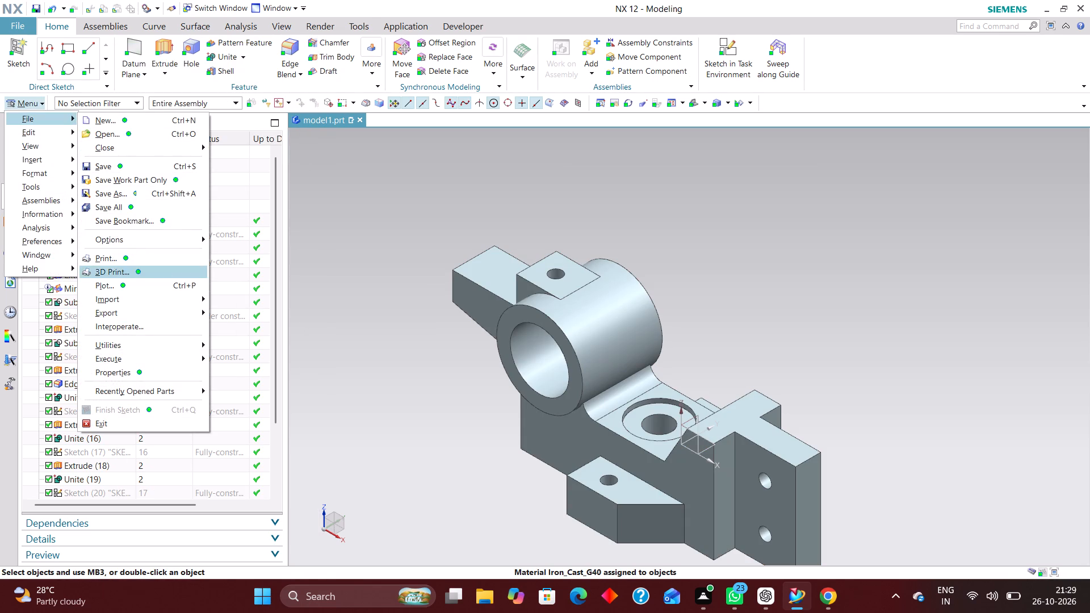
pyautogui.click(136, 365)
pyautogui.click(133, 371)
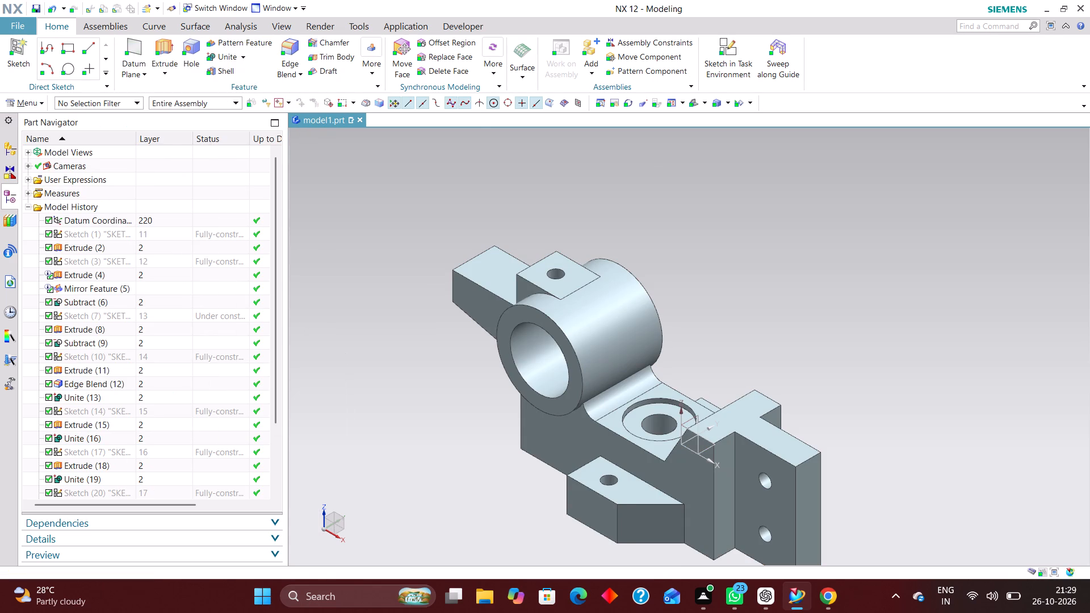
pyautogui.click(469, 140)
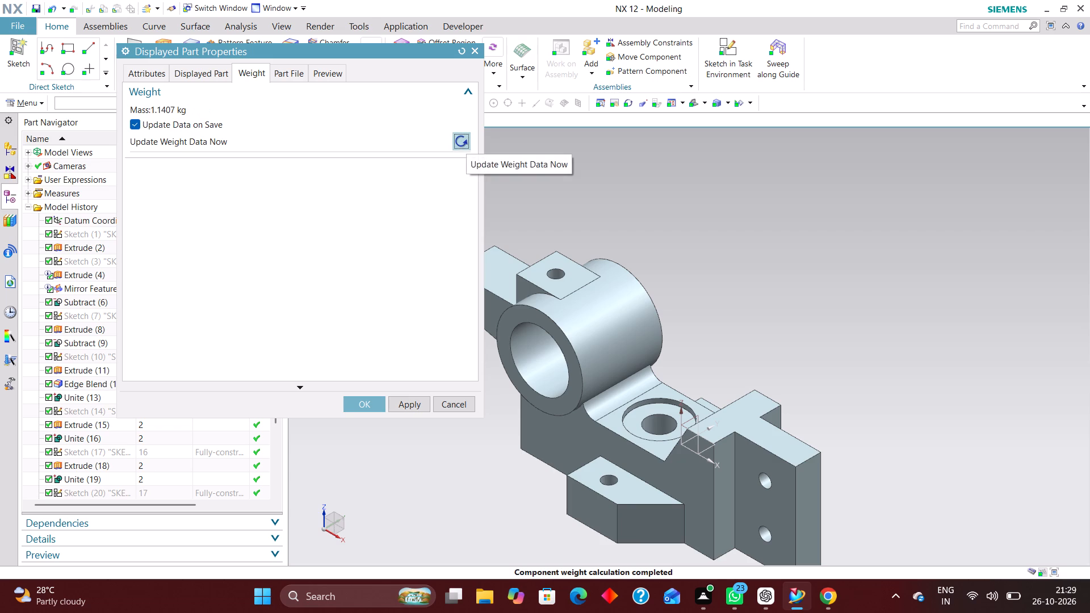
pyautogui.click(366, 408)
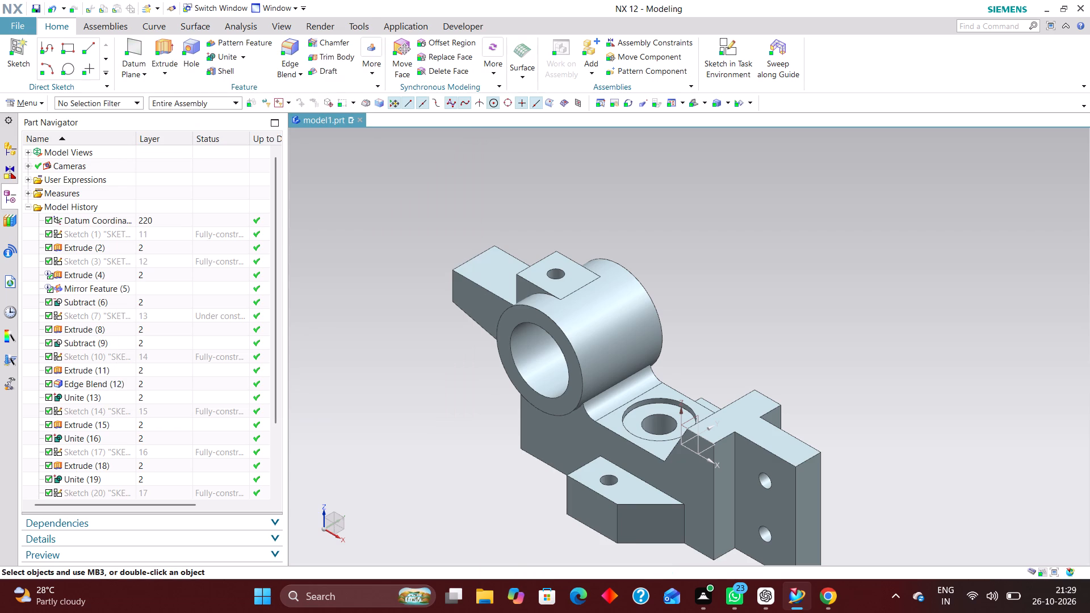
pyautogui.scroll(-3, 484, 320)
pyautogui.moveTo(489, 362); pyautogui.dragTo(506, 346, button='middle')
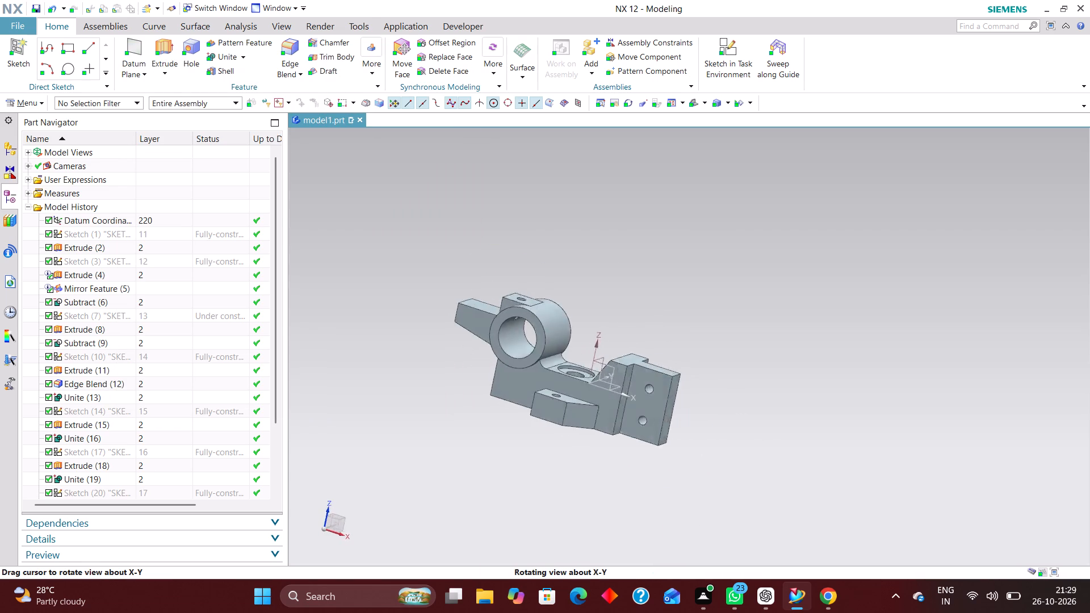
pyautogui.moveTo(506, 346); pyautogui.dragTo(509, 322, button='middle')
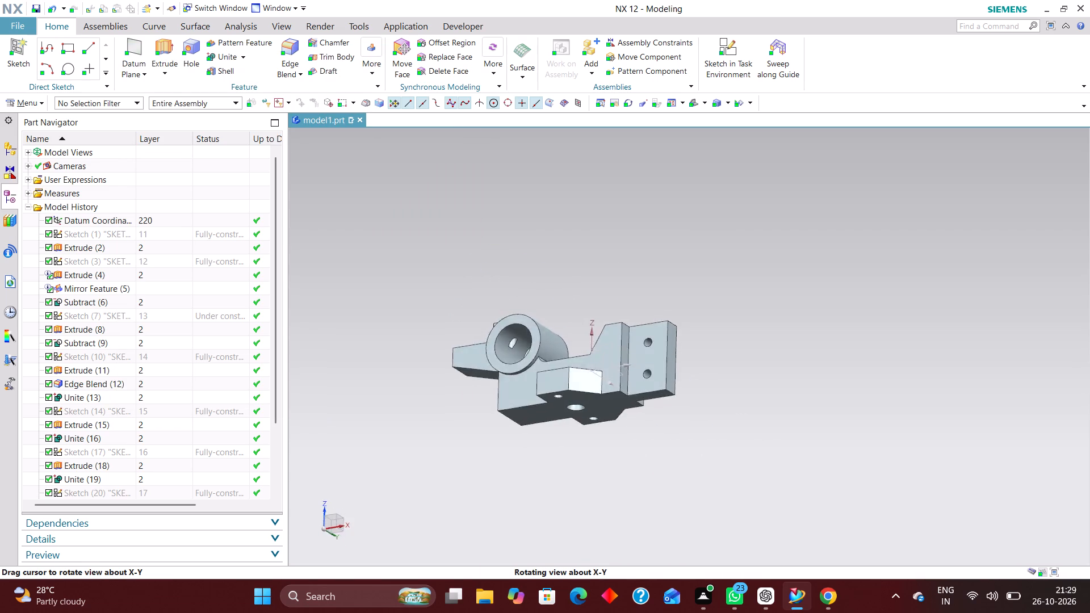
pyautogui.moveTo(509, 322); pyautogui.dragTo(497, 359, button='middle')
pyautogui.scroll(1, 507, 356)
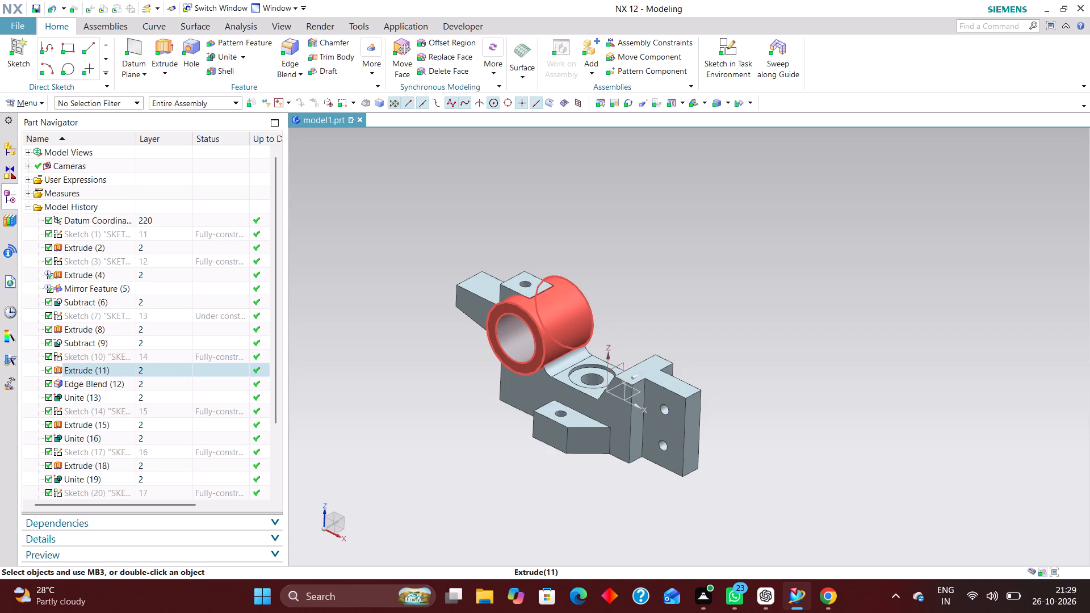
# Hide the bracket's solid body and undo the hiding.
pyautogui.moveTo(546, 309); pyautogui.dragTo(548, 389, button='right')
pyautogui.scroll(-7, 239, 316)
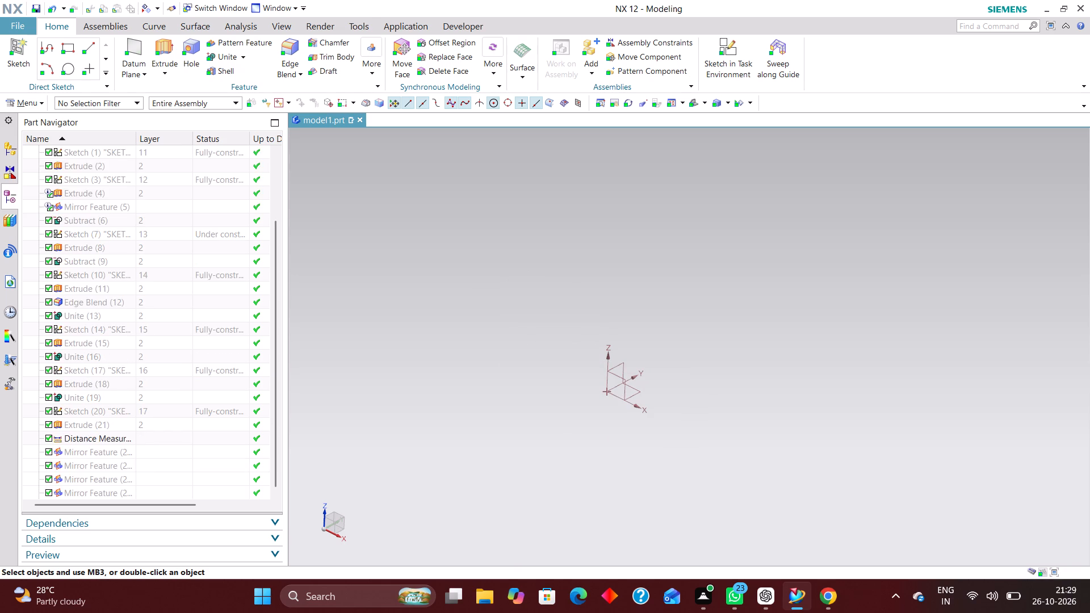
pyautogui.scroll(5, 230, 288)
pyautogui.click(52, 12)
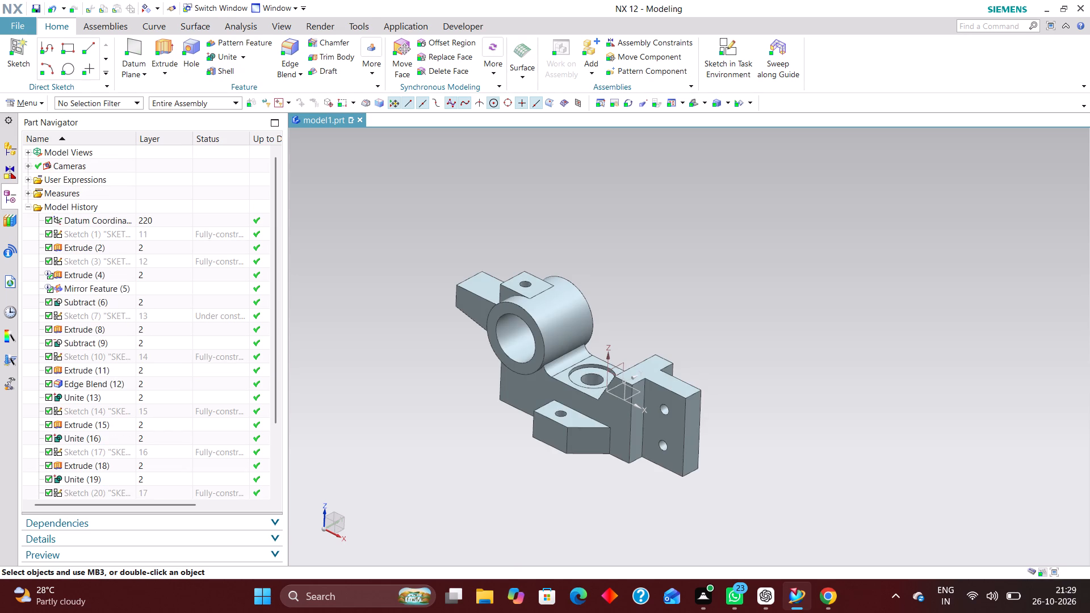
# Create a new group containing the bracket's solid body, keeping the name GROUP_0 and Apply Group Display Properties enabled.
pyautogui.click(39, 103)
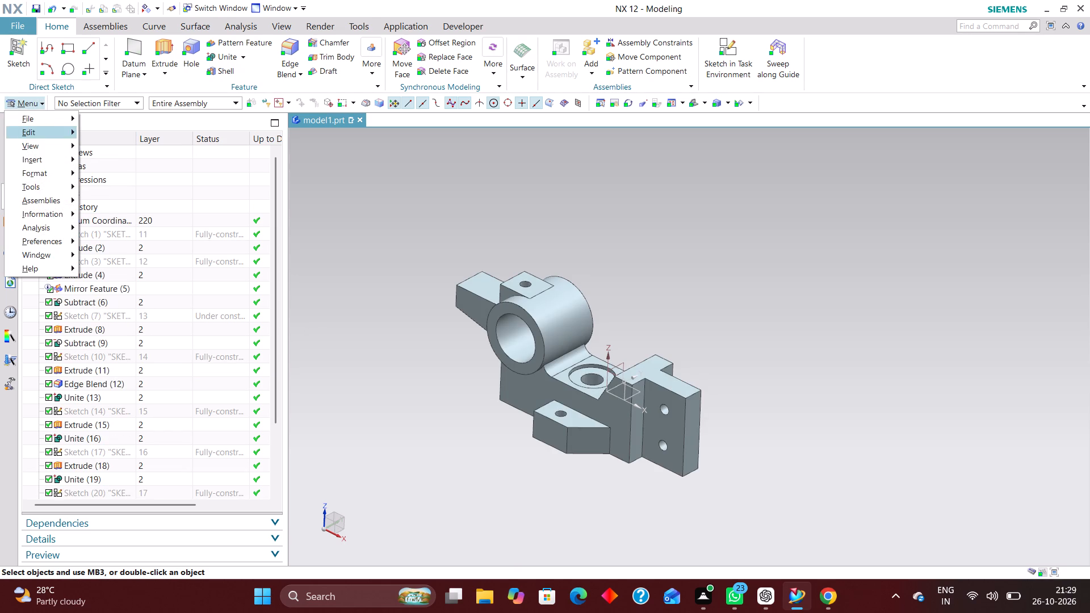
pyautogui.click(49, 186)
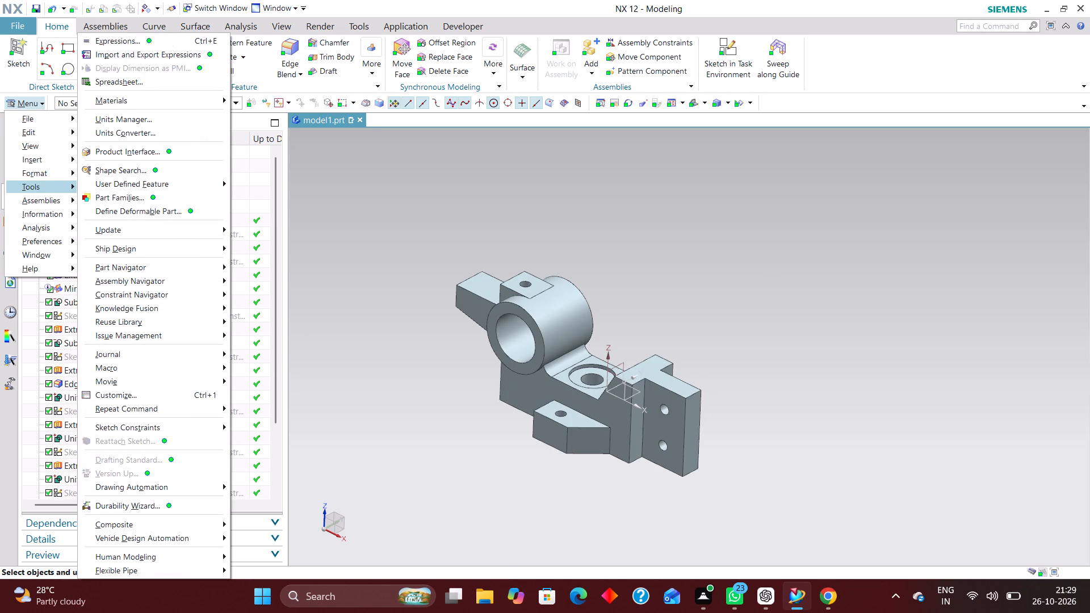
pyautogui.click(44, 169)
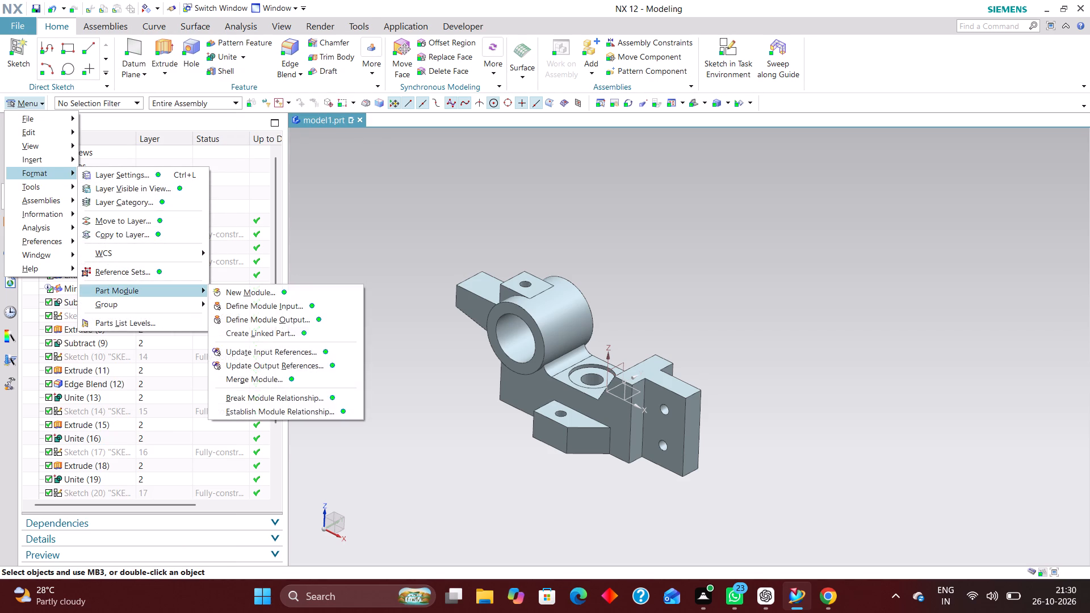
pyautogui.click(140, 302)
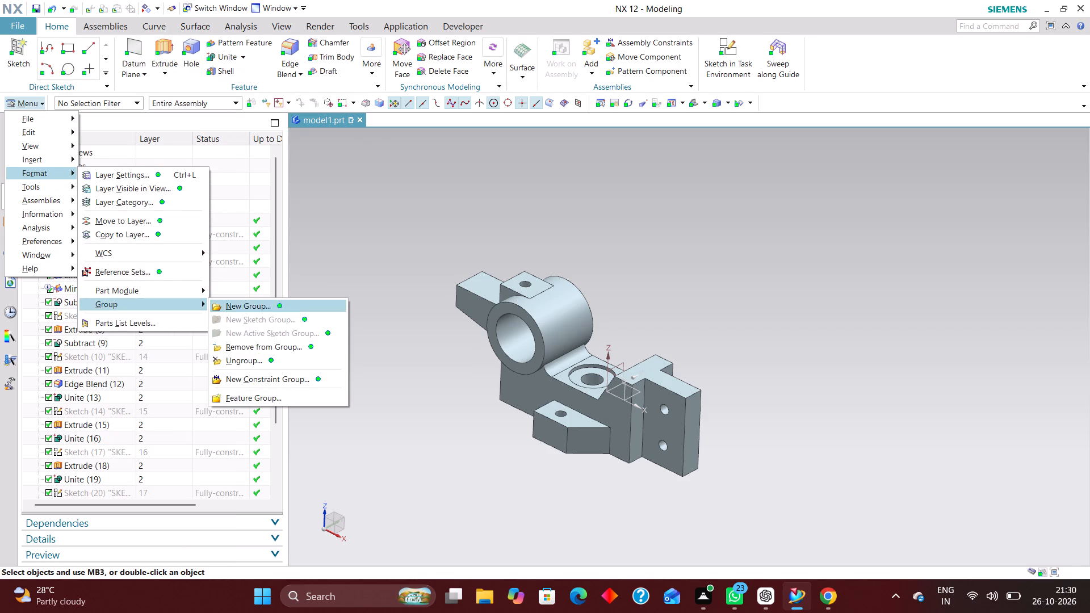
pyautogui.click(232, 308)
pyautogui.click(510, 348)
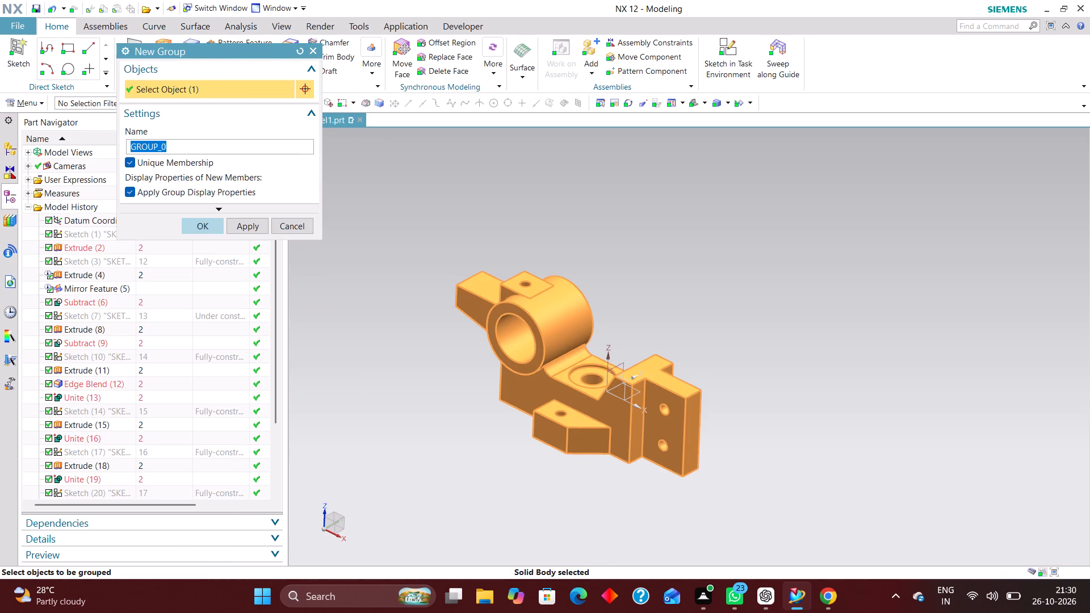
pyautogui.click(213, 225)
# Start Part Cleanup for the work part and enable Delete Unused Units plus all the serious delete actions, from Unused Expressions to Part Family Data.
pyautogui.click(43, 107)
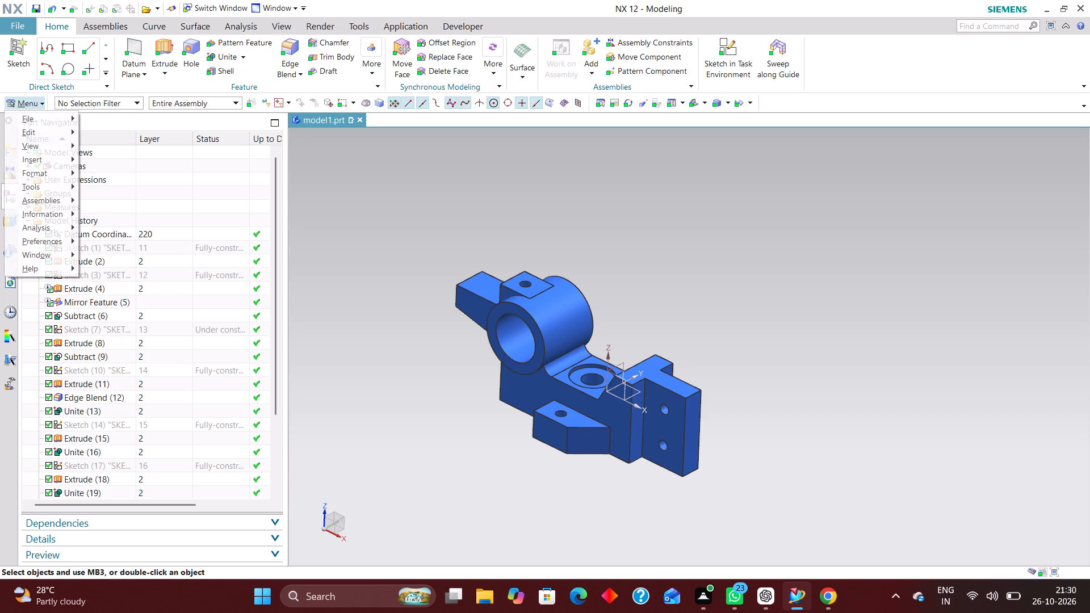
pyautogui.click(43, 118)
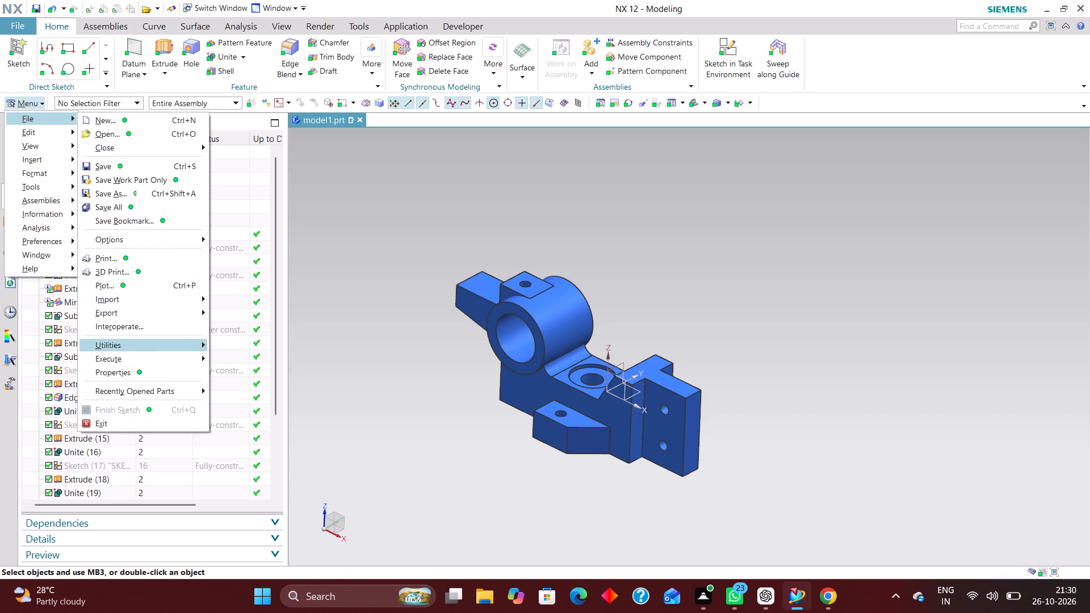
pyautogui.click(110, 342)
pyautogui.click(249, 540)
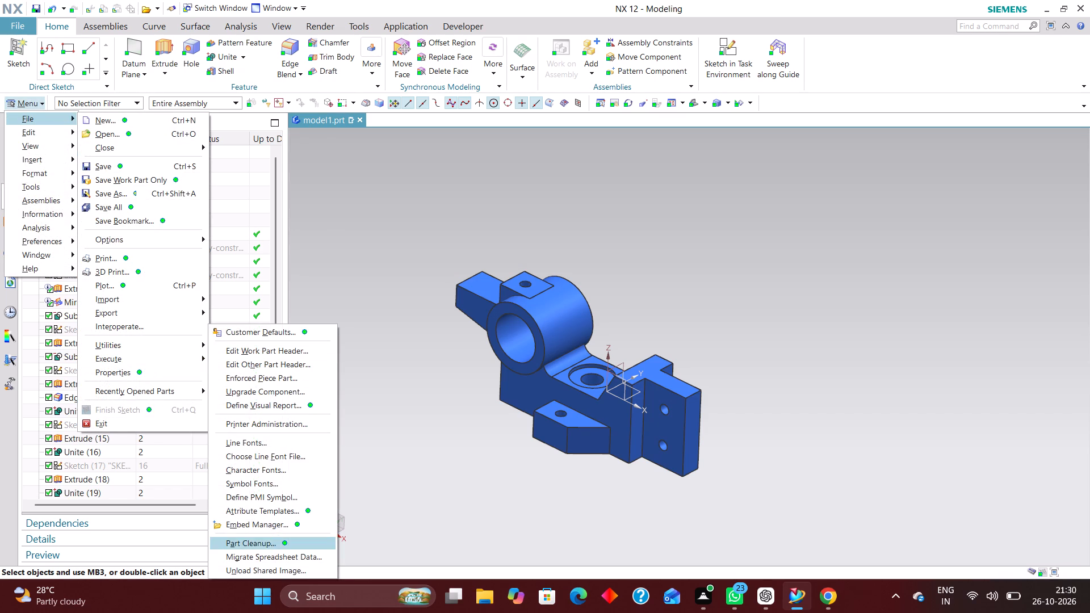
pyautogui.scroll(-6, 184, 299)
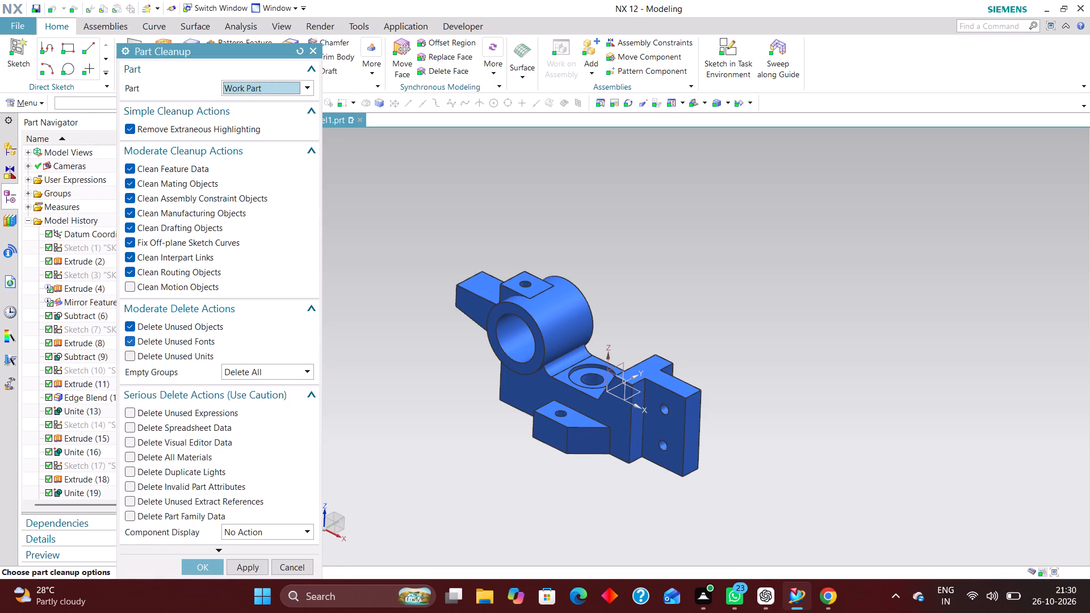
pyautogui.click(153, 356)
pyautogui.click(125, 406)
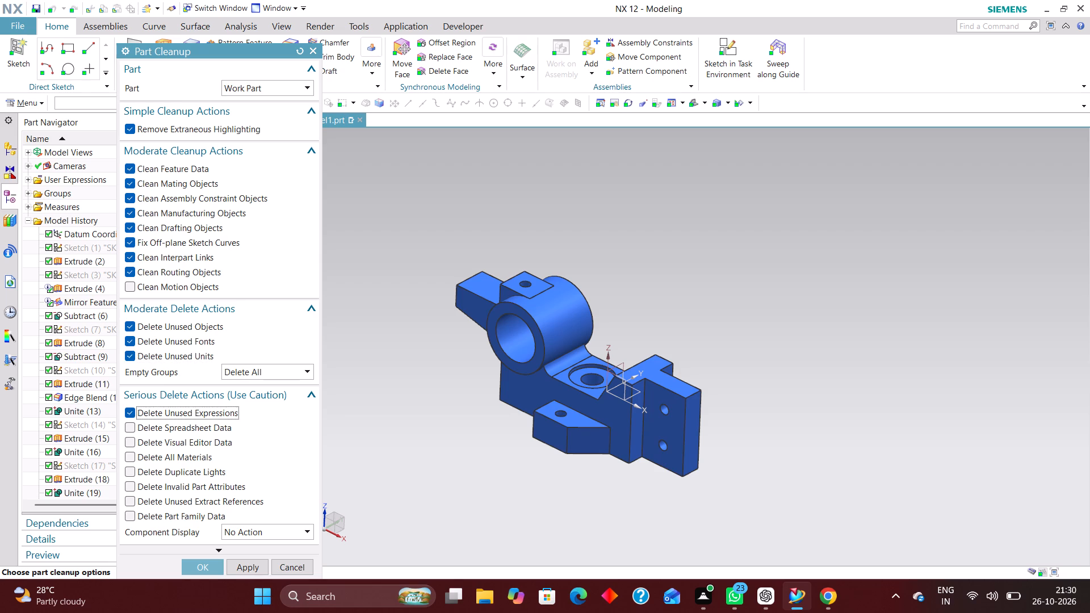
pyautogui.click(128, 422)
pyautogui.click(128, 442)
pyautogui.click(129, 452)
pyautogui.click(129, 469)
pyautogui.click(130, 489)
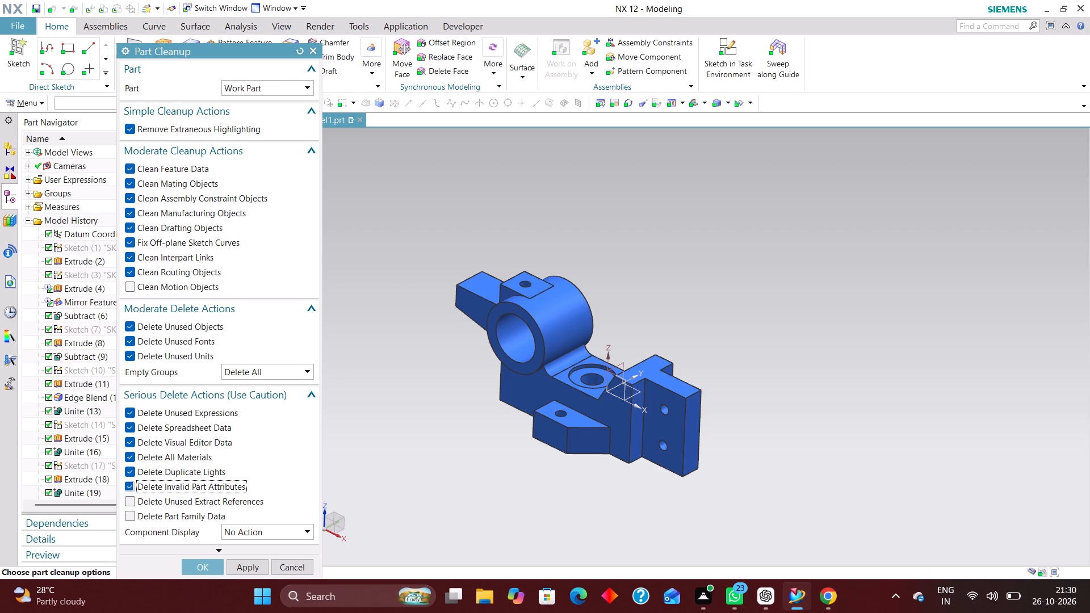
pyautogui.click(131, 497)
pyautogui.click(127, 511)
# Set the cleanup's Component Display to Remove All Changes and run the cleanup, accepting the component display reset.
pyautogui.click(251, 532)
pyautogui.click(254, 574)
pyautogui.click(202, 569)
pyautogui.click(414, 337)
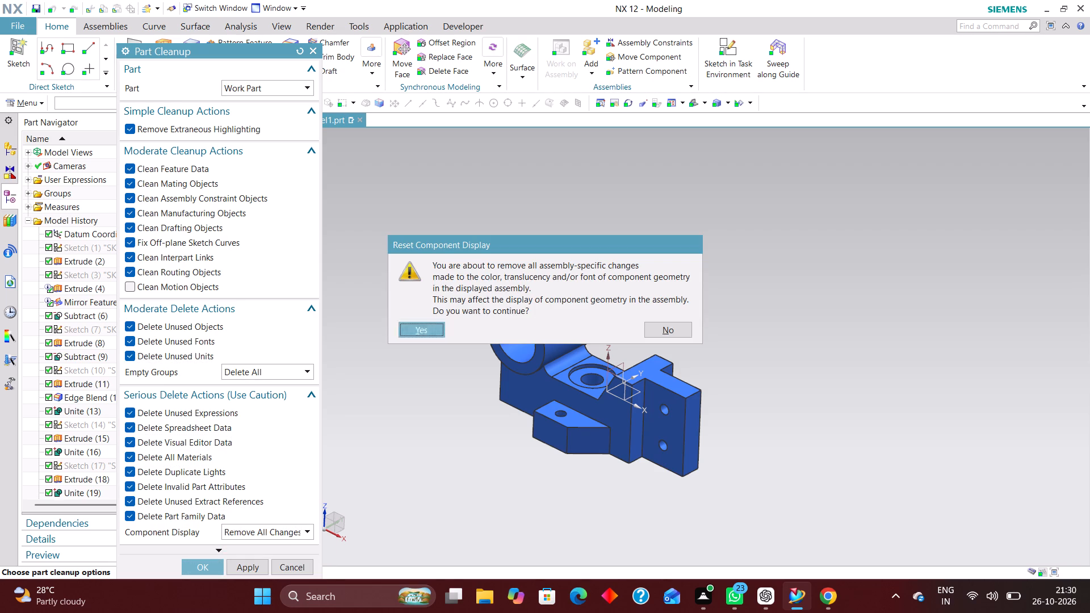
pyautogui.click(433, 316)
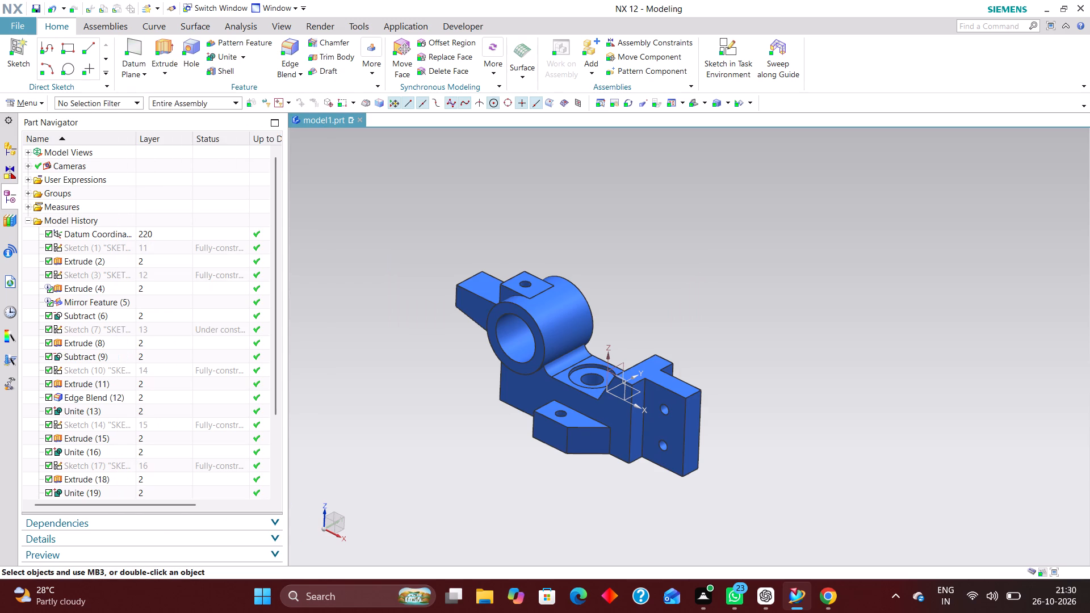
# Add a new reference set, keeping the name REFERENCE_SET1, and include the bracket's solid body in it.
pyautogui.click(38, 103)
pyautogui.click(37, 119)
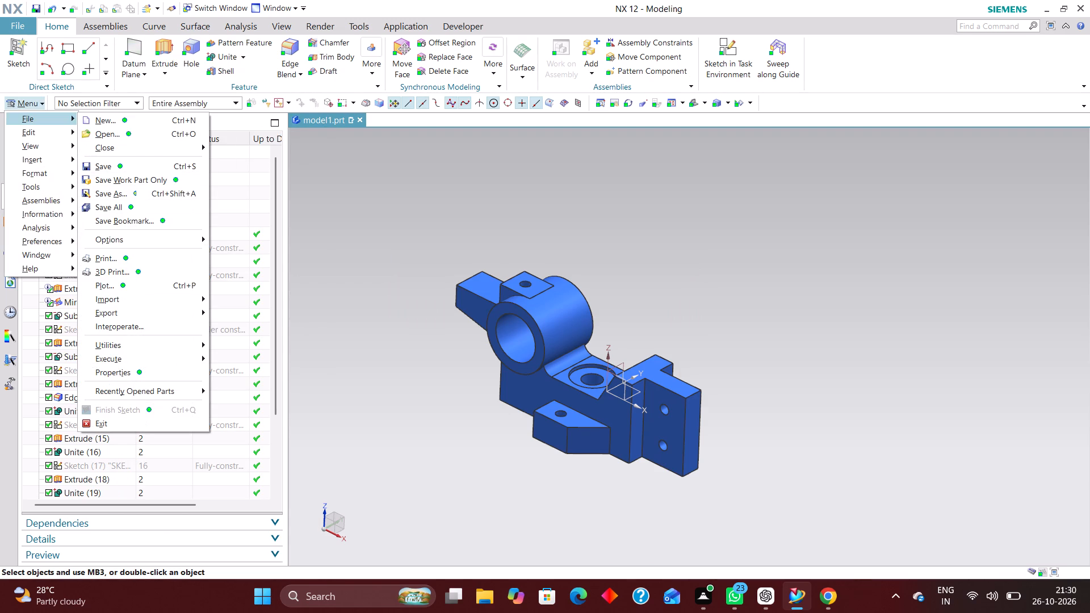
pyautogui.click(51, 171)
pyautogui.click(140, 273)
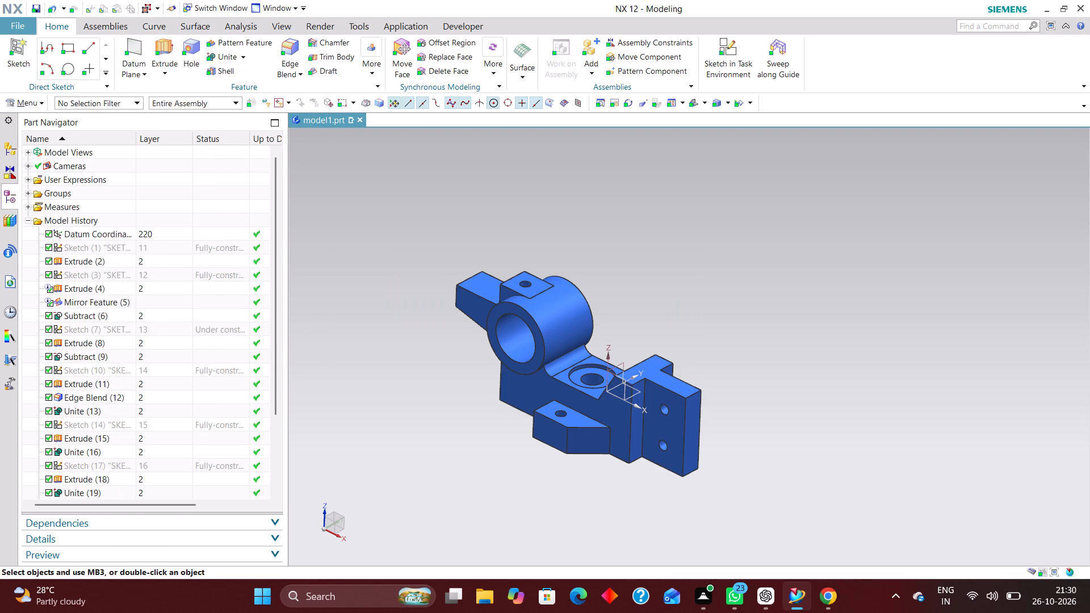
pyautogui.click(308, 127)
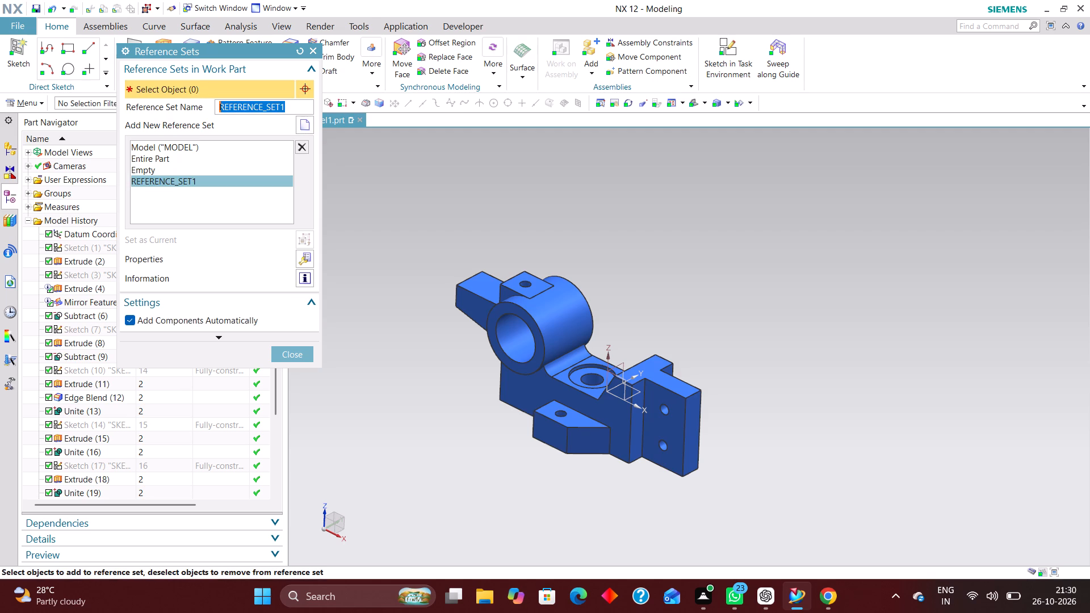
pyautogui.click(508, 317)
pyautogui.click(291, 358)
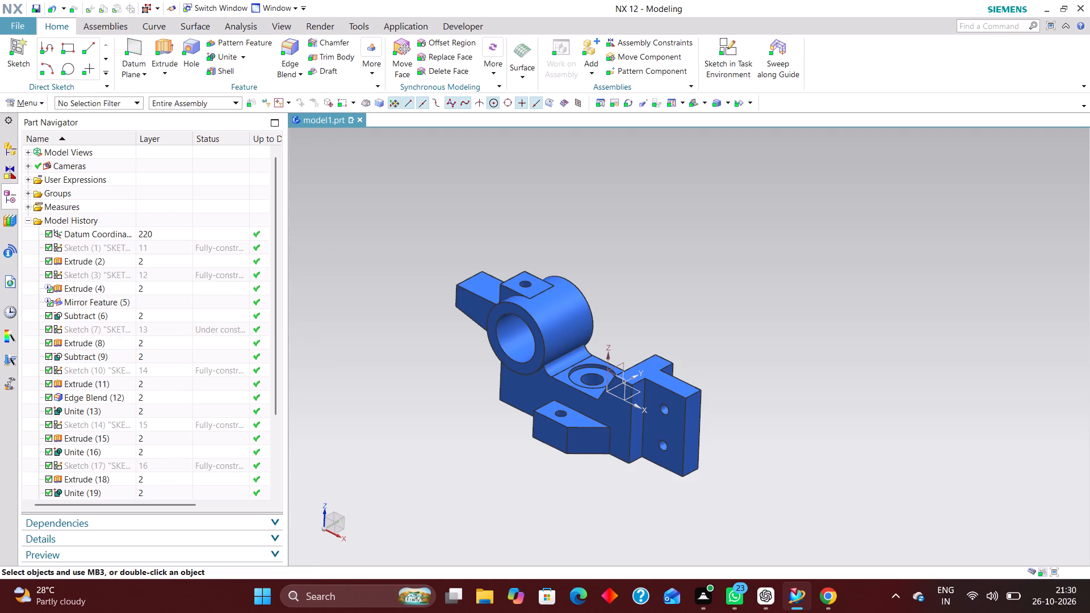
# Add the bracket's solid body as an interface object in the part's Product Interface.
pyautogui.click(43, 110)
pyautogui.click(37, 109)
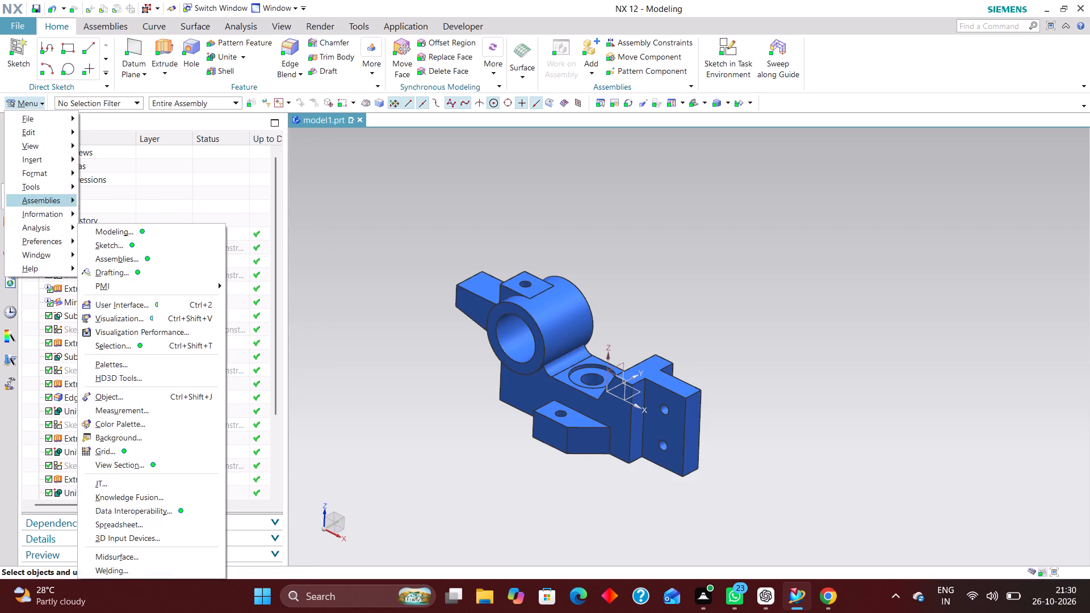
pyautogui.click(45, 191)
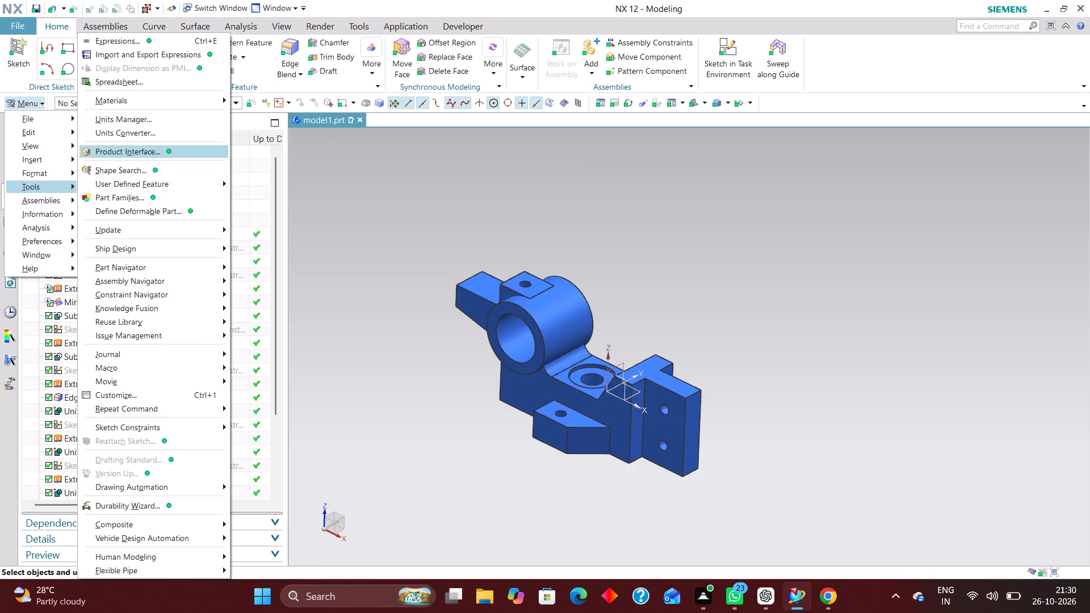
pyautogui.click(158, 148)
pyautogui.click(486, 314)
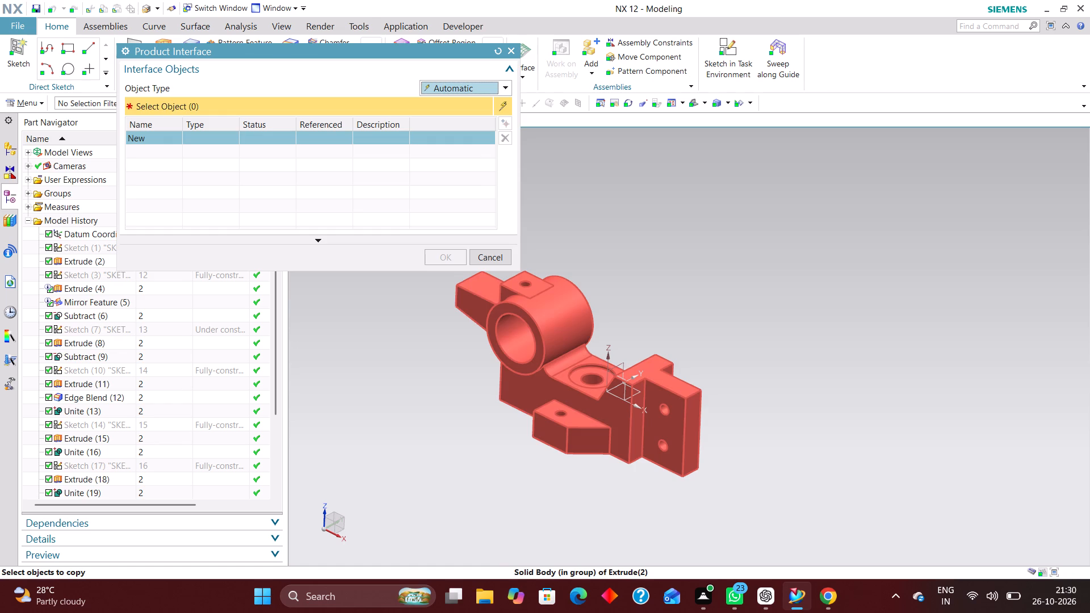
pyautogui.click(438, 253)
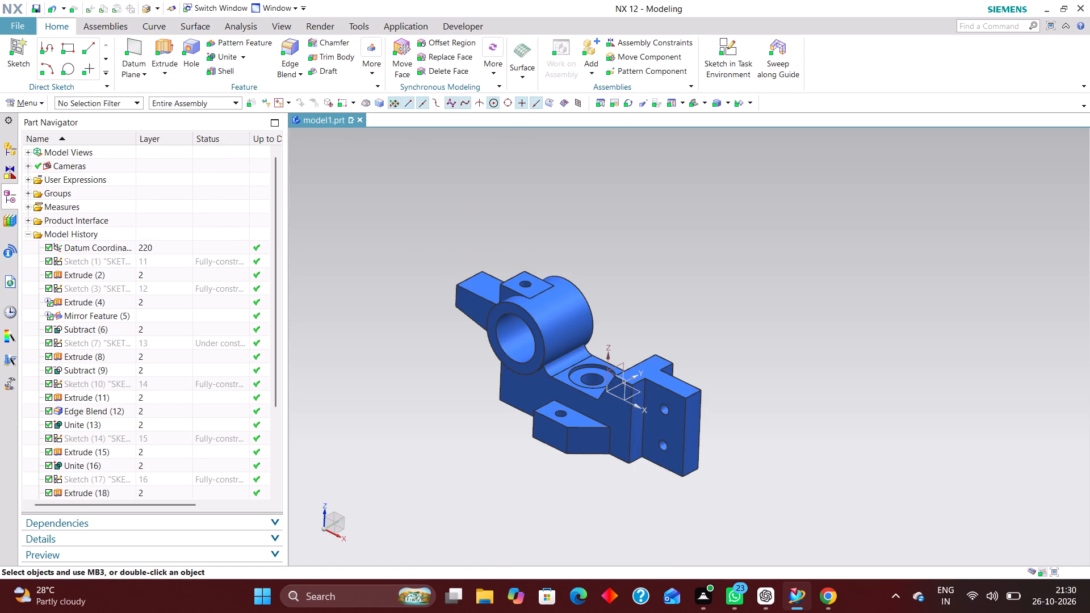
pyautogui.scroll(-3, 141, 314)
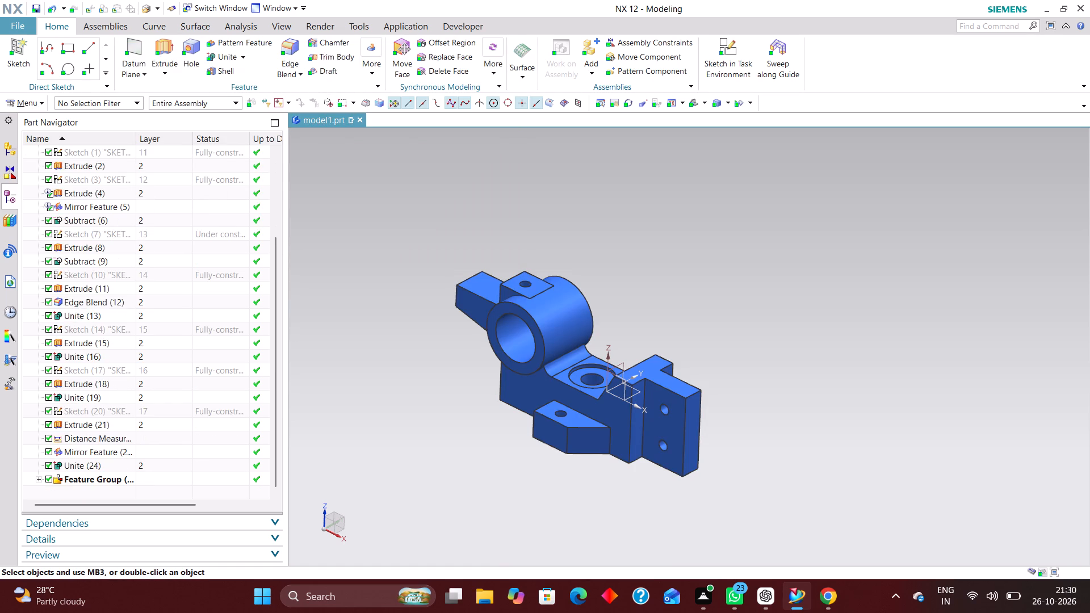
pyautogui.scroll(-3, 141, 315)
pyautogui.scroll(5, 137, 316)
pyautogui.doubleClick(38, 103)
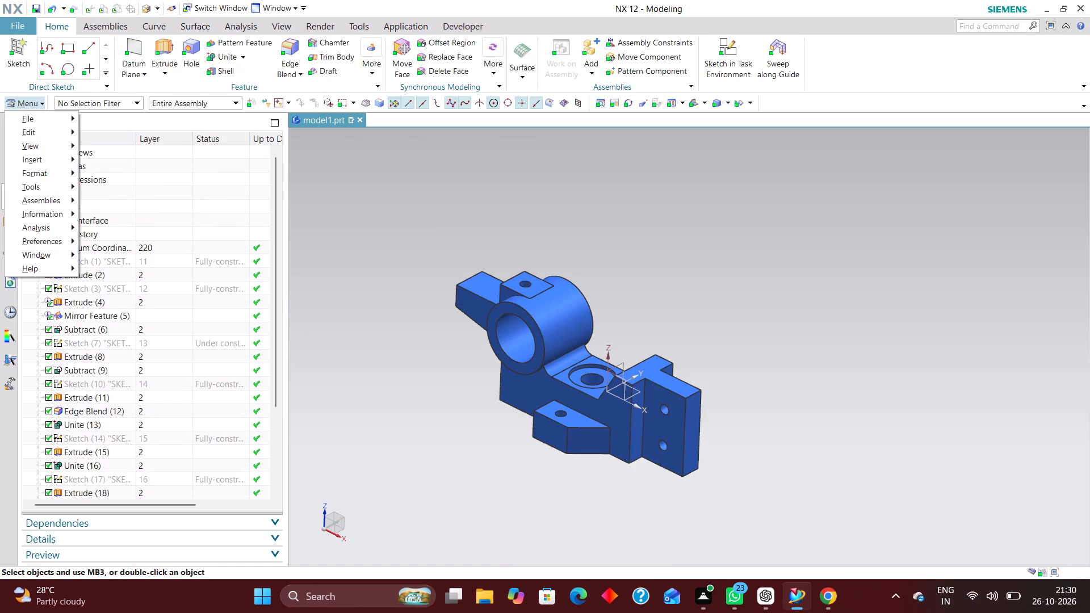
# Create an A2-size drawing model1_dwg1.prt referencing model1, leaving the title block unfilled and skipping the View Creation Wizard.
pyautogui.click(19, 28)
pyautogui.click(26, 43)
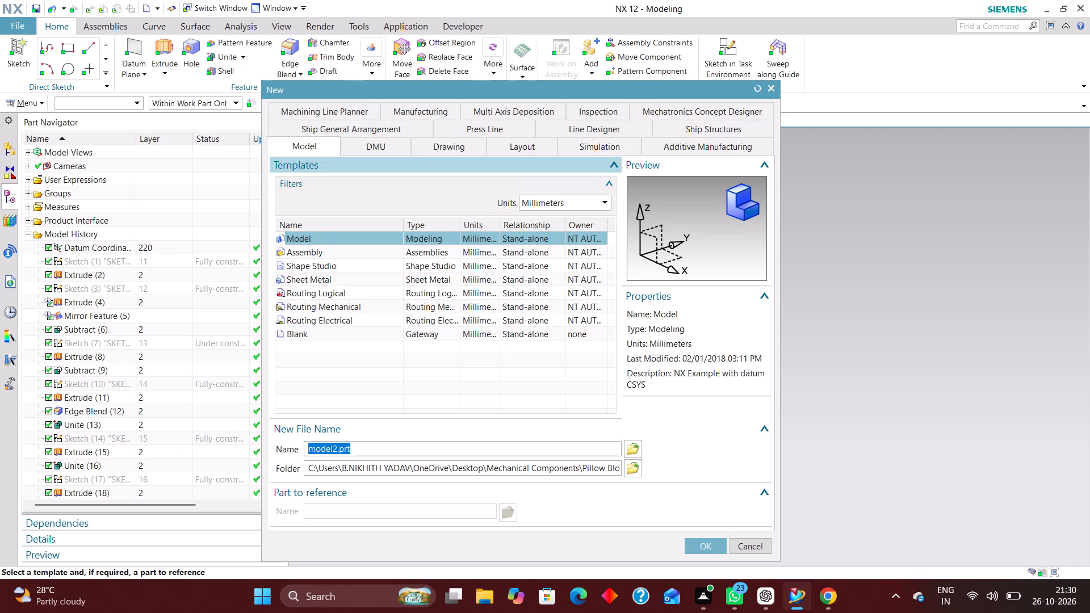
pyautogui.click(468, 146)
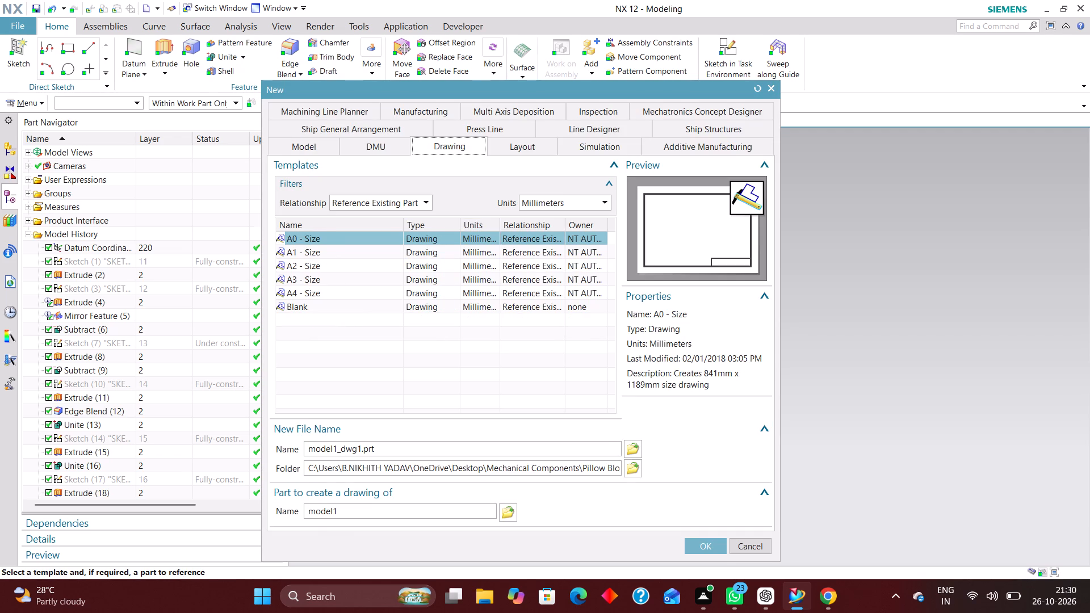
pyautogui.click(336, 264)
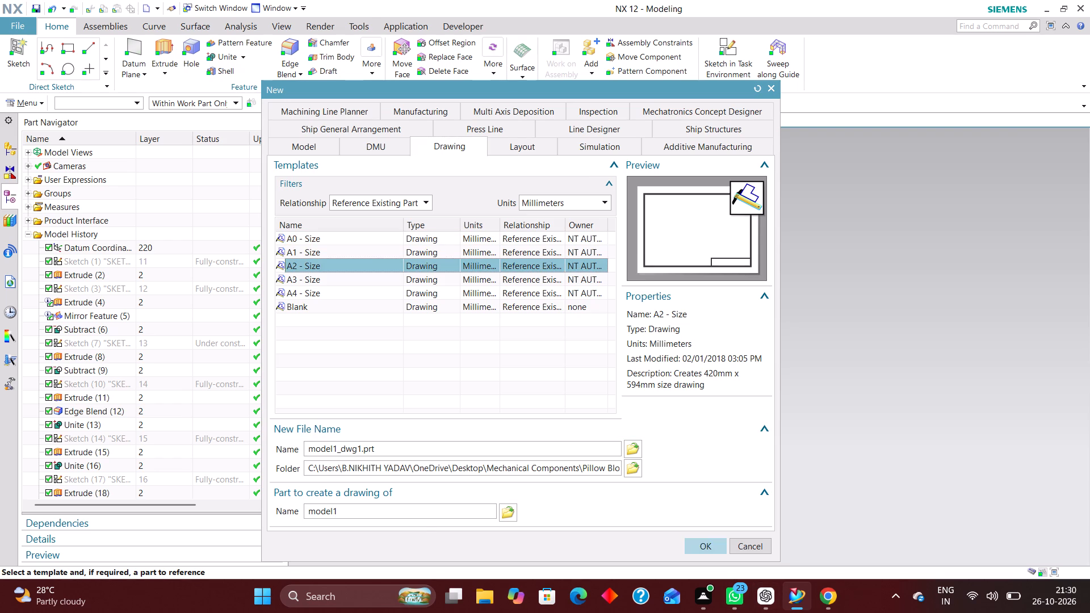
pyautogui.click(710, 543)
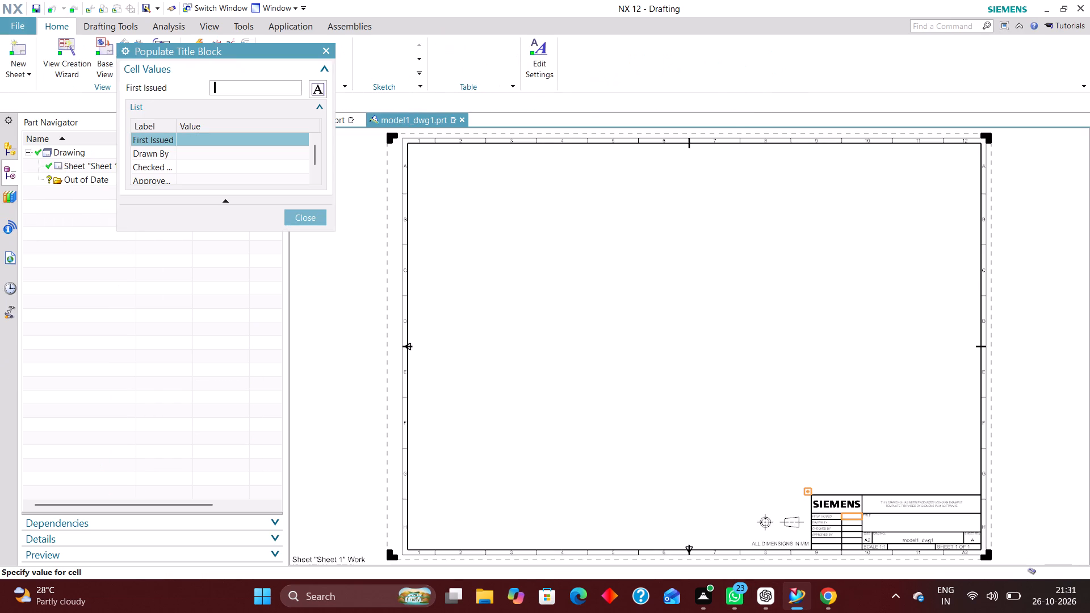
pyautogui.click(305, 222)
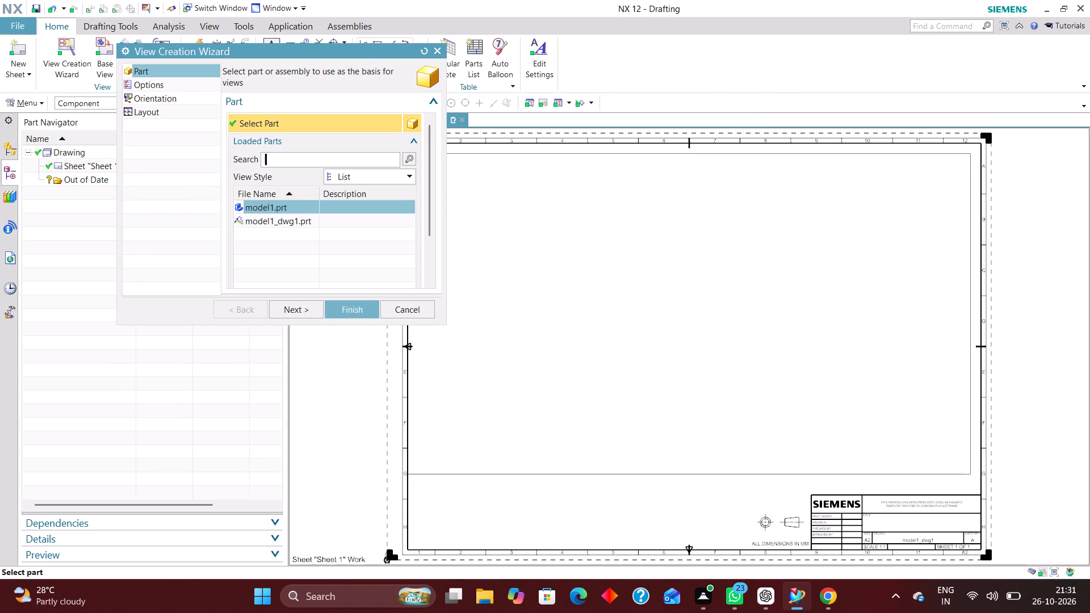
pyautogui.click(413, 304)
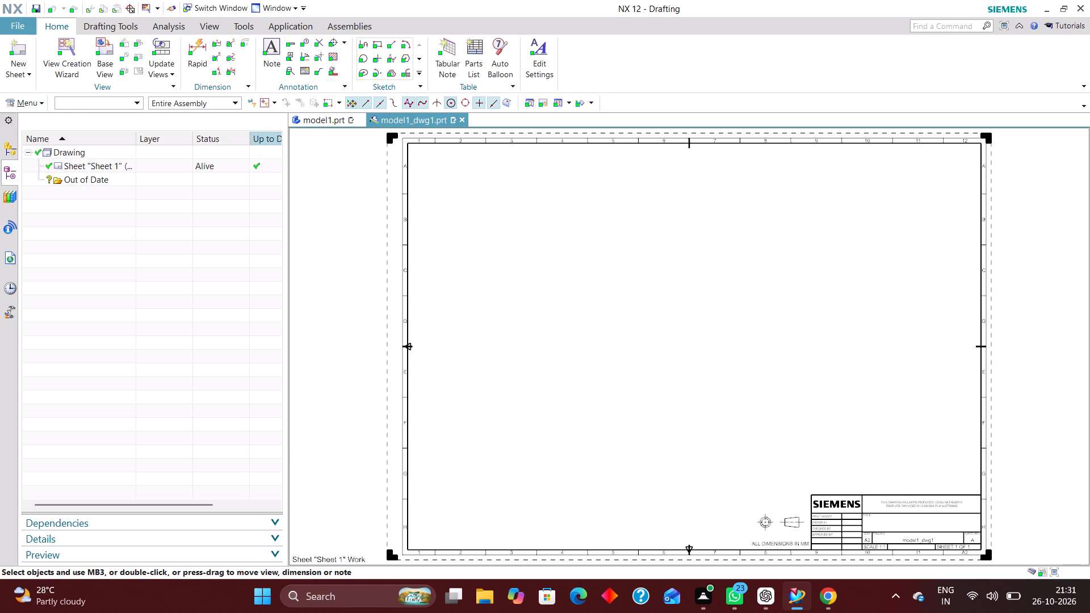
# Set the drawing's work layer to 2 in the layer settings.
pyautogui.hotkey('ctrl', 'l')
pyautogui.press('2')
pyautogui.press('Return')
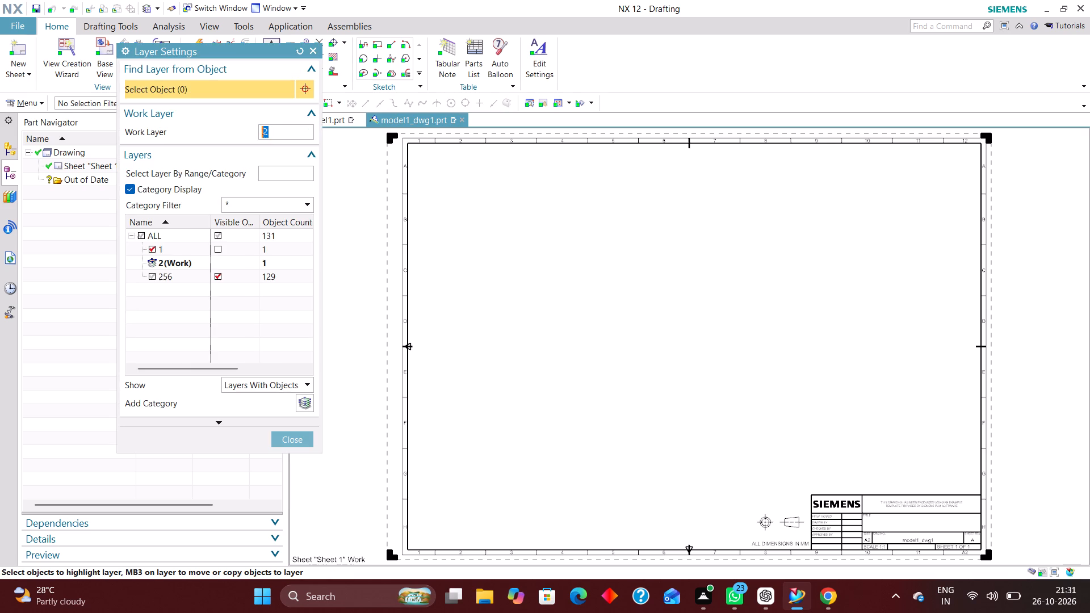
pyautogui.click(294, 435)
# Place an Isometric base view of the bracket at 1:1 scale in the drawing sheet's upper-right area.
pyautogui.click(105, 47)
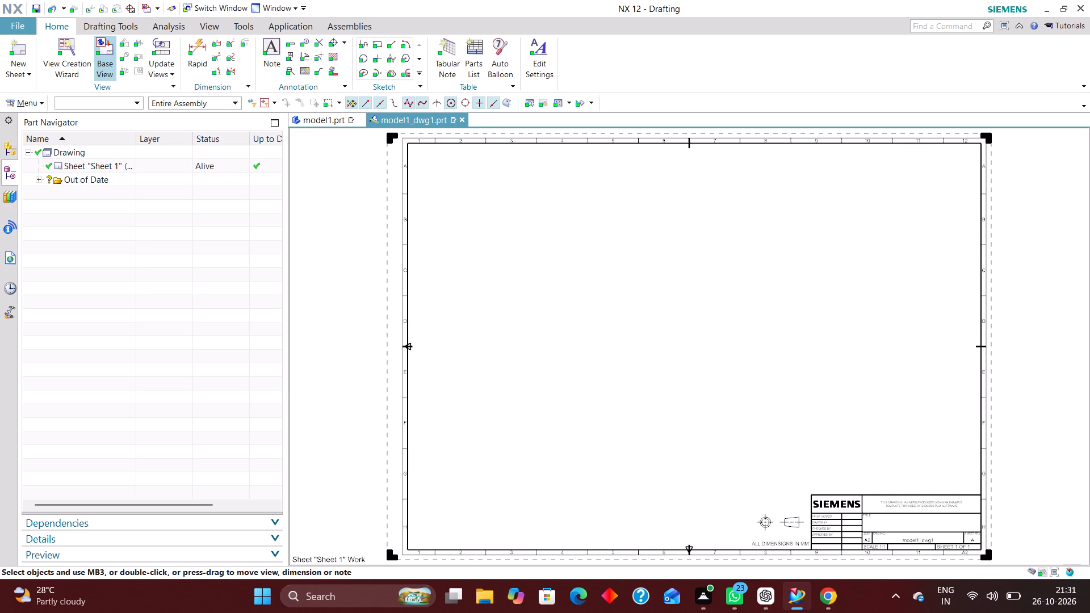
pyautogui.click(294, 207)
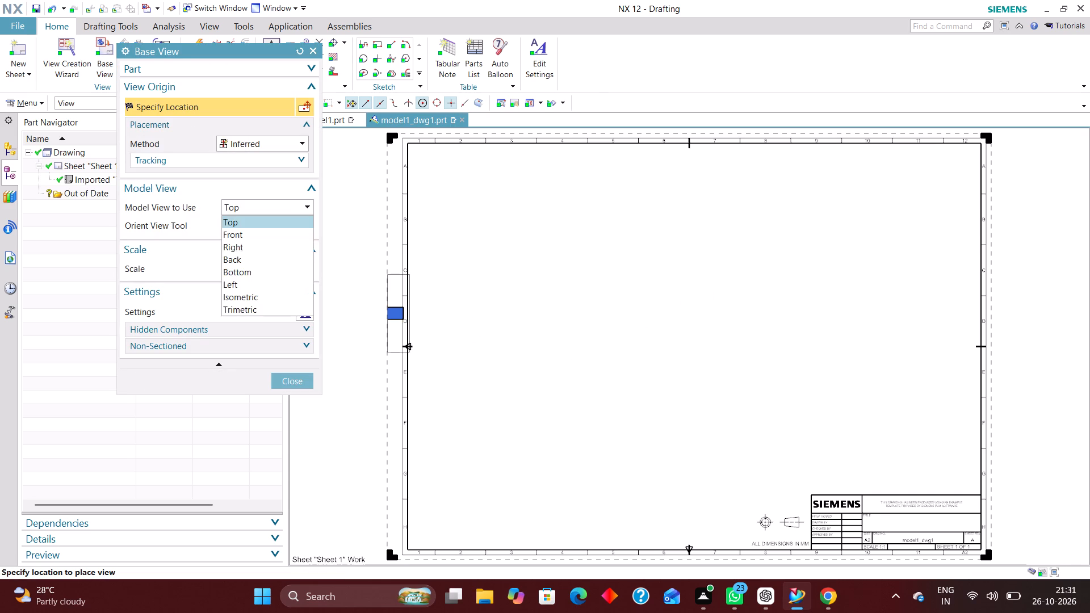
pyautogui.click(281, 294)
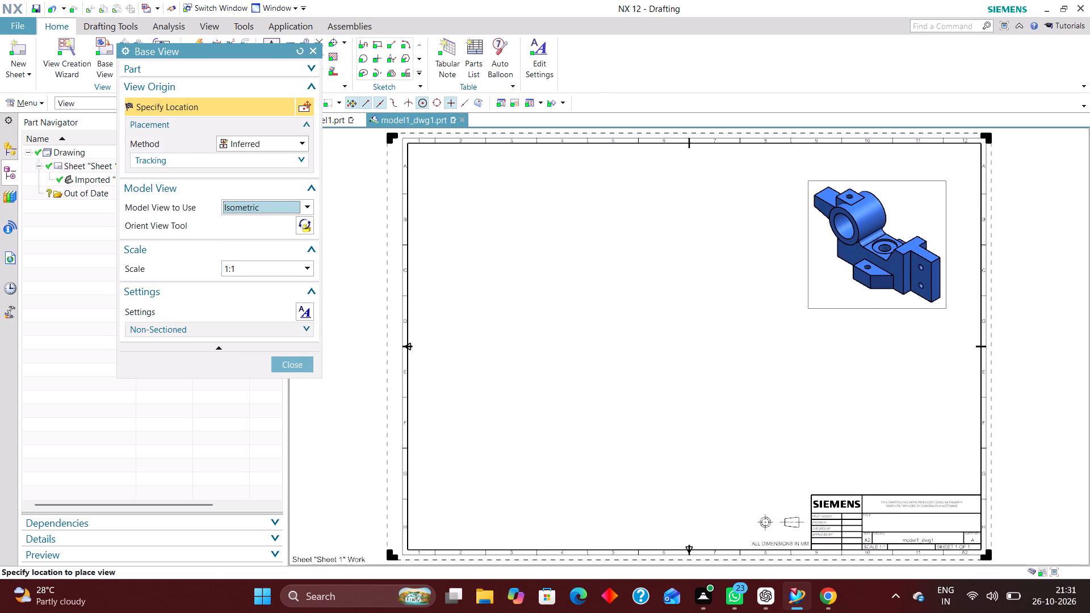
pyautogui.click(878, 242)
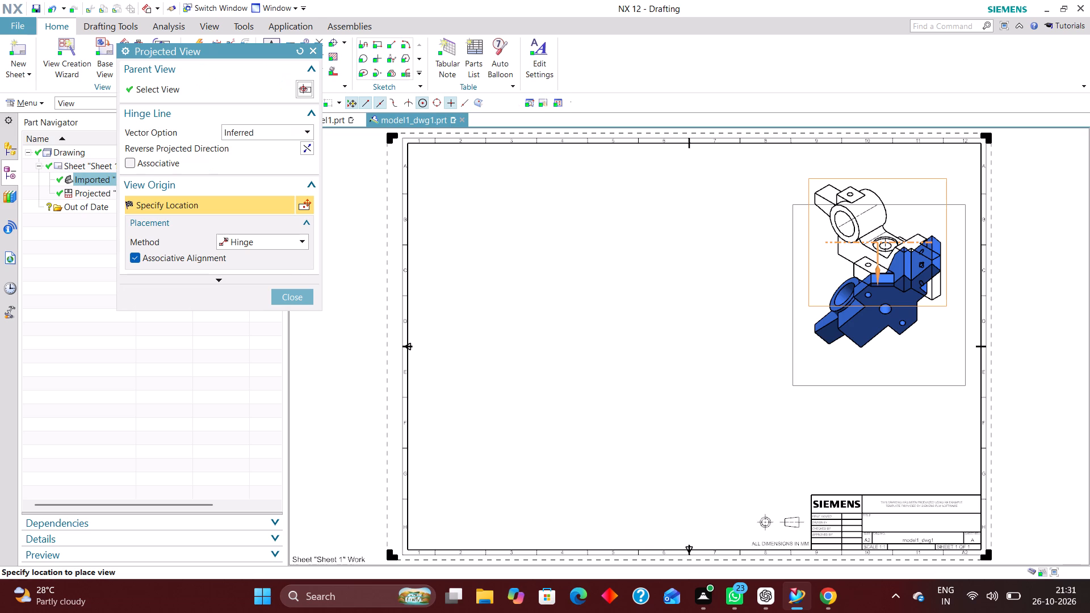
# Place a Front base view of the bracket at 1:1 scale in the drawing sheet's upper-left area, without projected views.
pyautogui.click(290, 296)
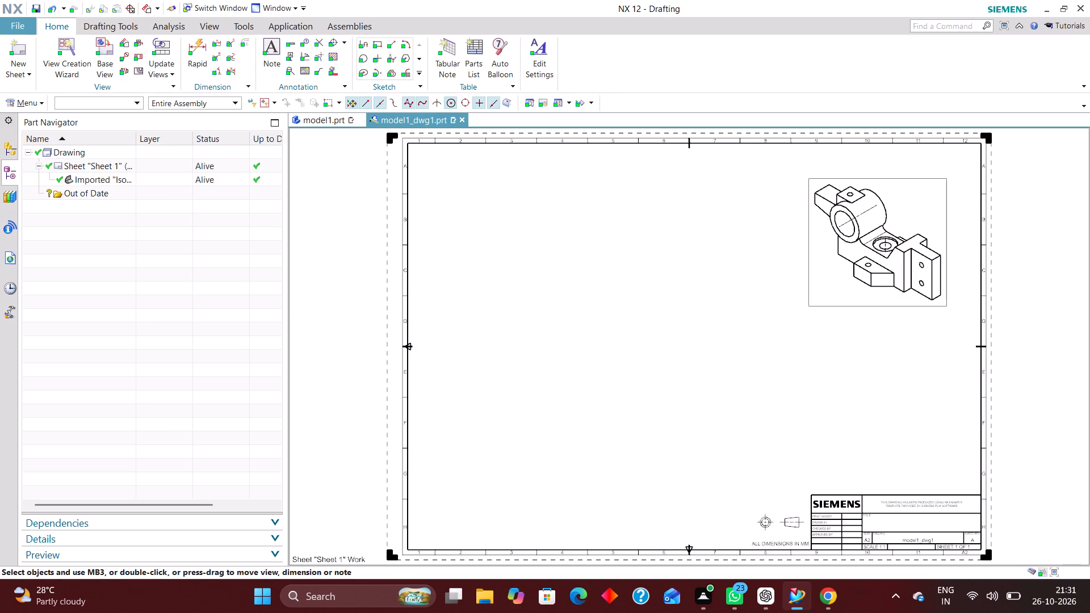
pyautogui.click(102, 44)
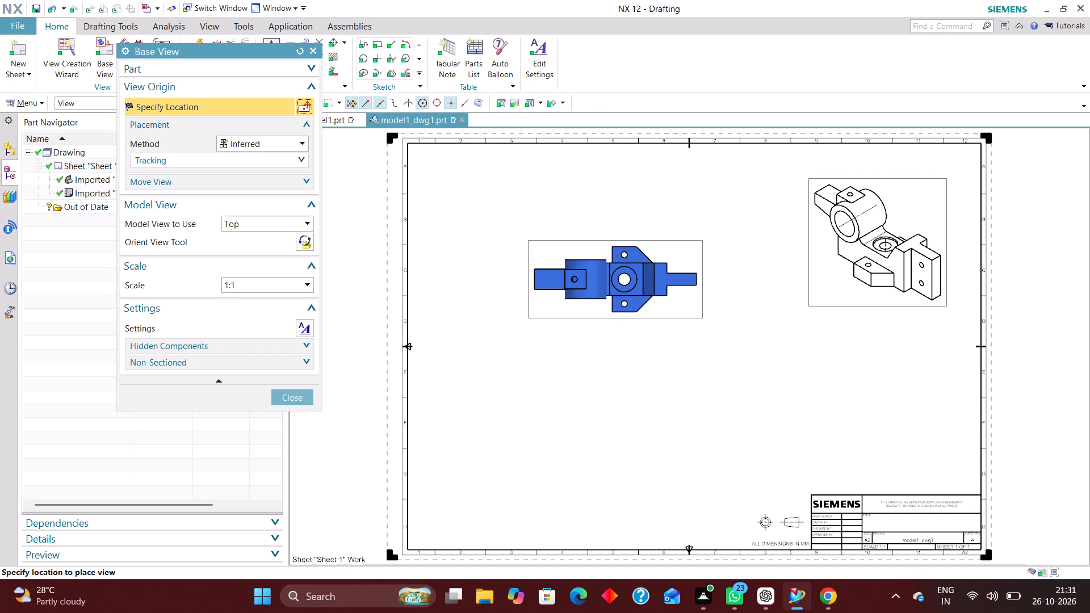
pyautogui.click(305, 238)
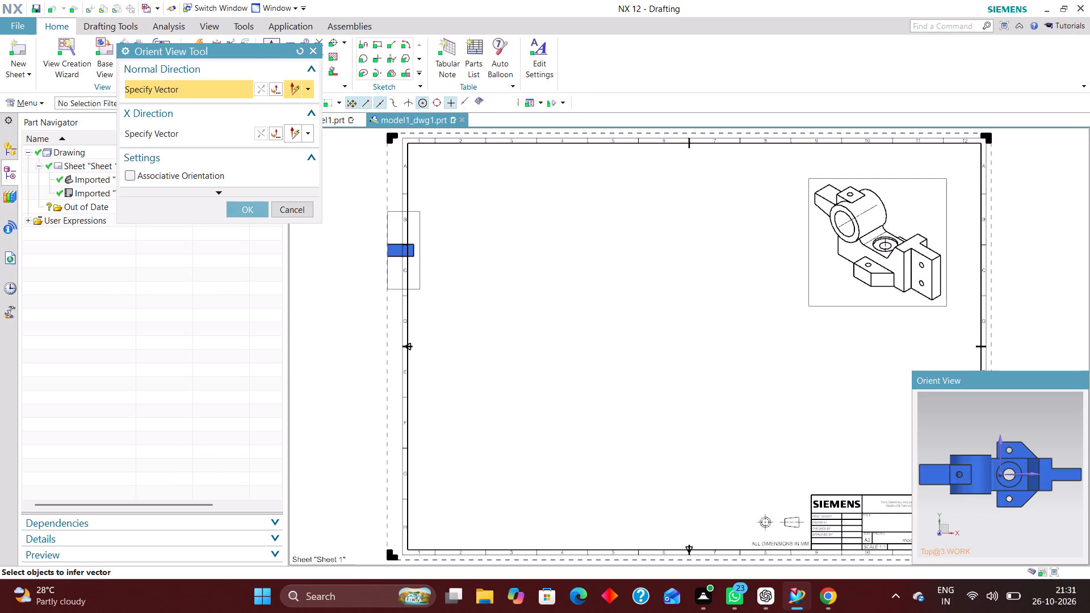
pyautogui.click(304, 208)
pyautogui.click(294, 220)
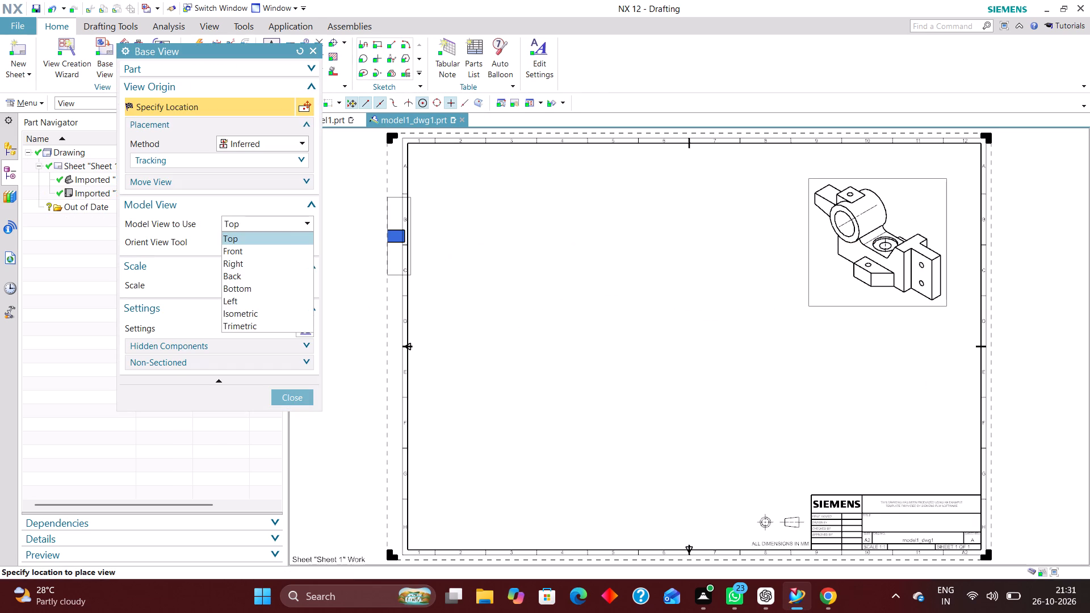
pyautogui.click(276, 249)
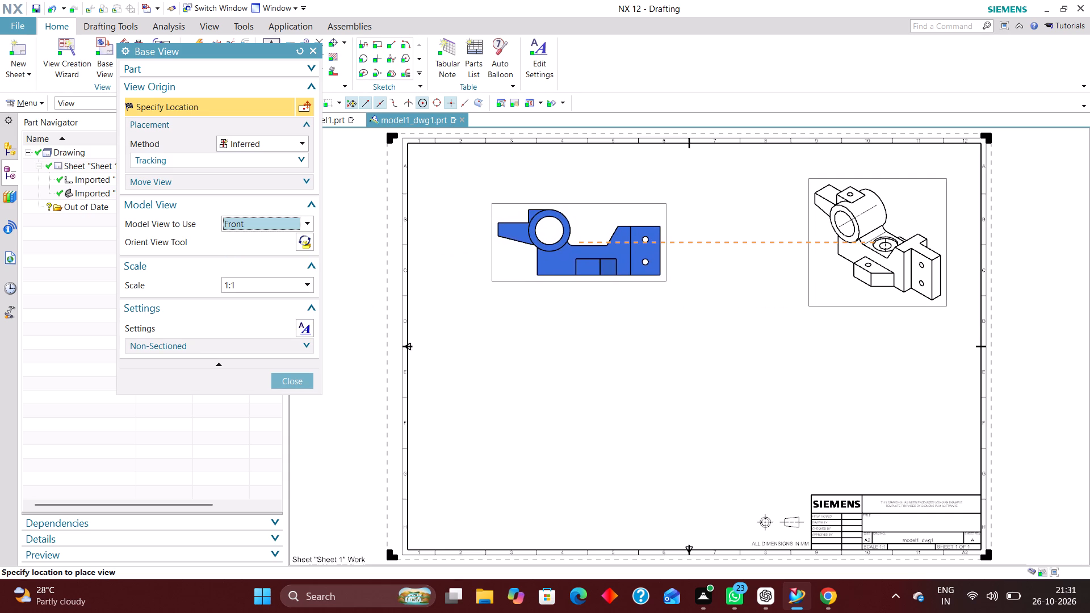
pyautogui.click(576, 237)
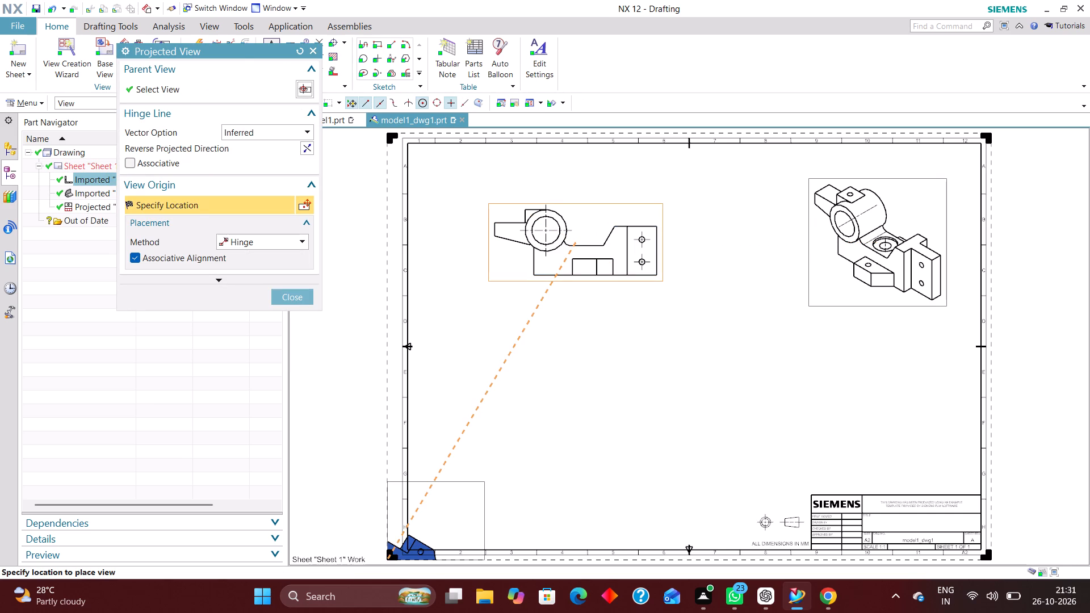
pyautogui.click(301, 298)
# Place a Top base view of the bracket at 1:1 scale below the Front view, without projected views.
pyautogui.click(108, 49)
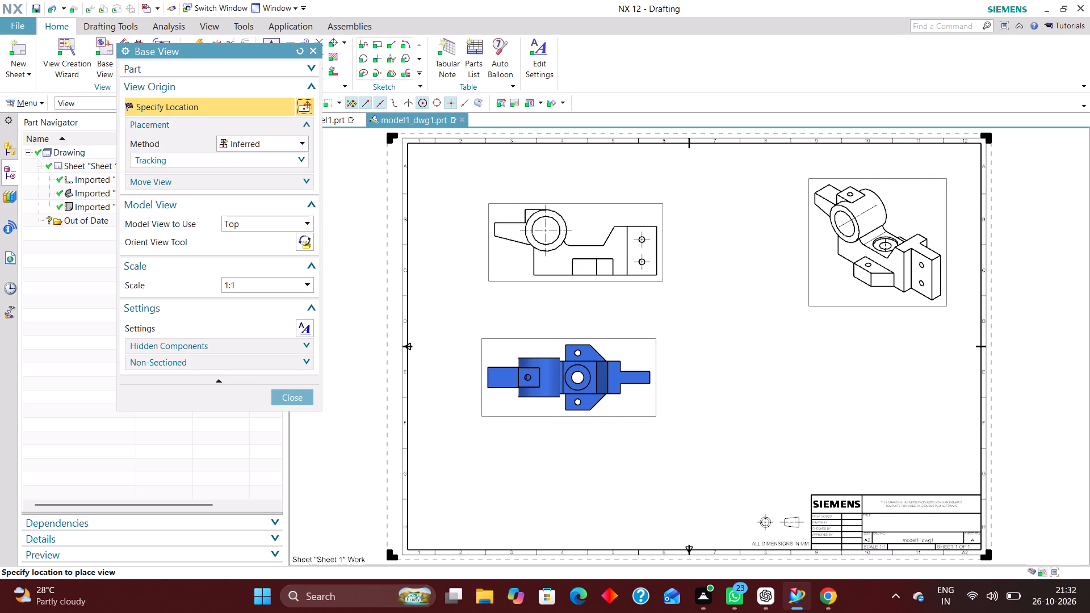
pyautogui.click(569, 378)
pyautogui.moveTo(226, 242); pyautogui.dragTo(228, 230)
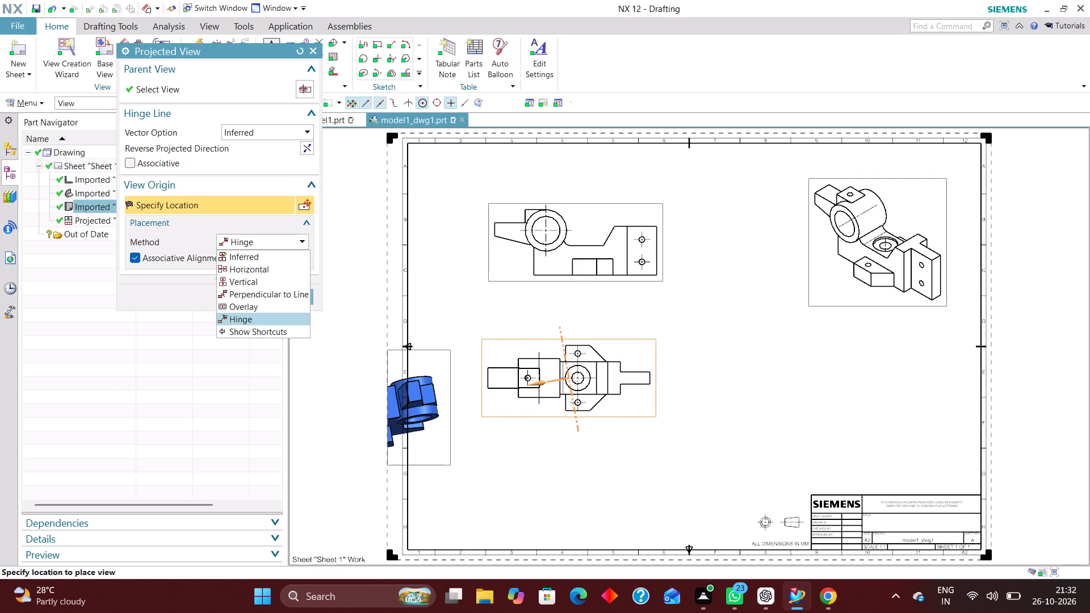
pyautogui.click(349, 324)
pyautogui.click(283, 294)
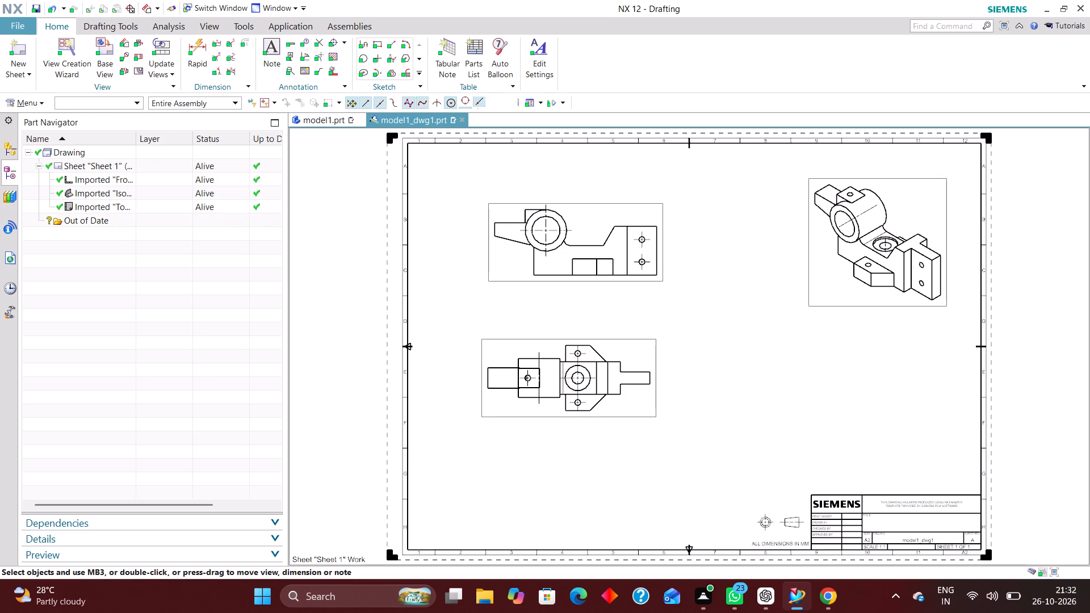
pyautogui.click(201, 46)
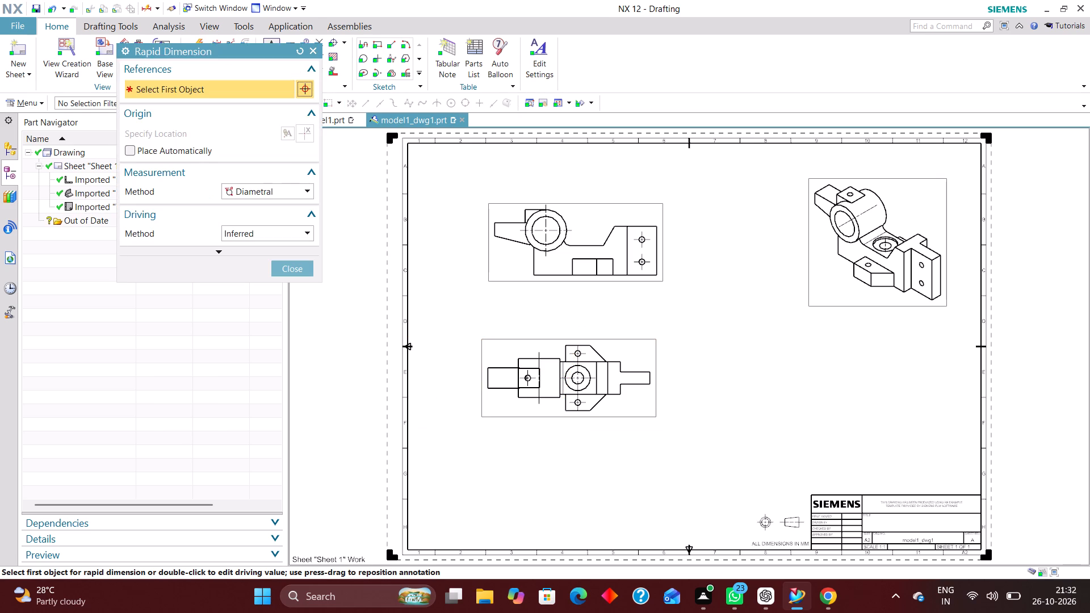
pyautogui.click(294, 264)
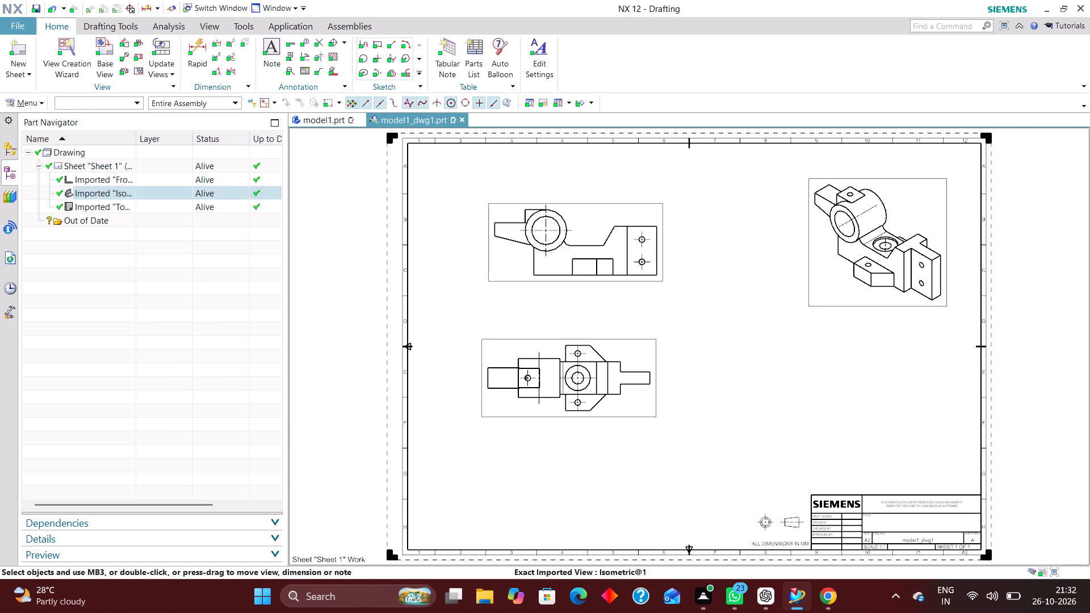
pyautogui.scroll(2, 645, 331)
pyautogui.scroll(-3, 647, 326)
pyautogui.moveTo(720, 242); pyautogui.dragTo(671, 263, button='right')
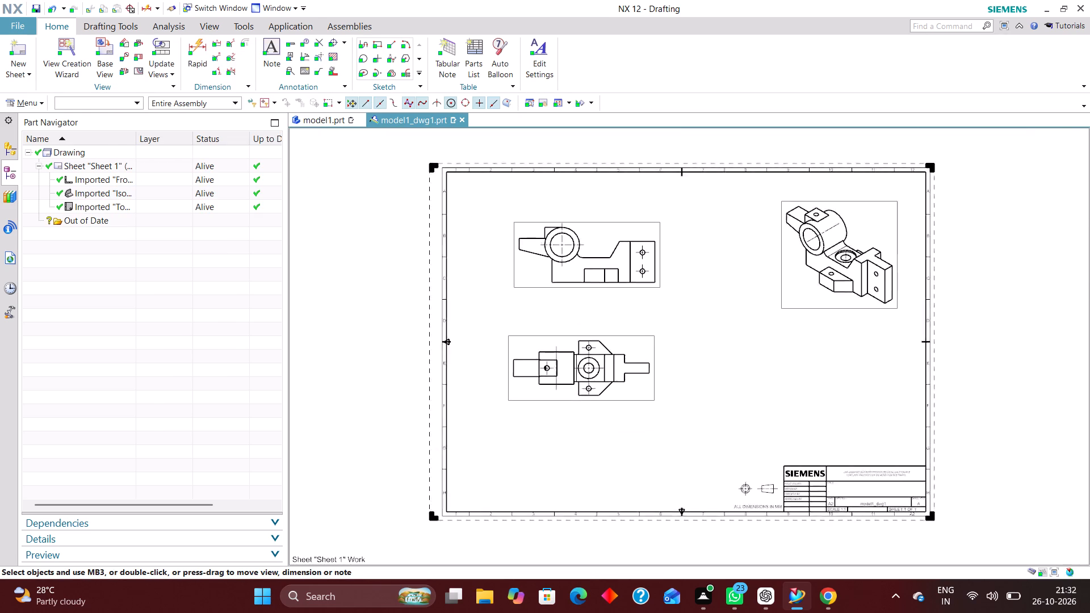
# Move the Front view slightly up the sheet and line it up vertically with the Top view.
pyautogui.moveTo(579, 202); pyautogui.dragTo(574, 182)
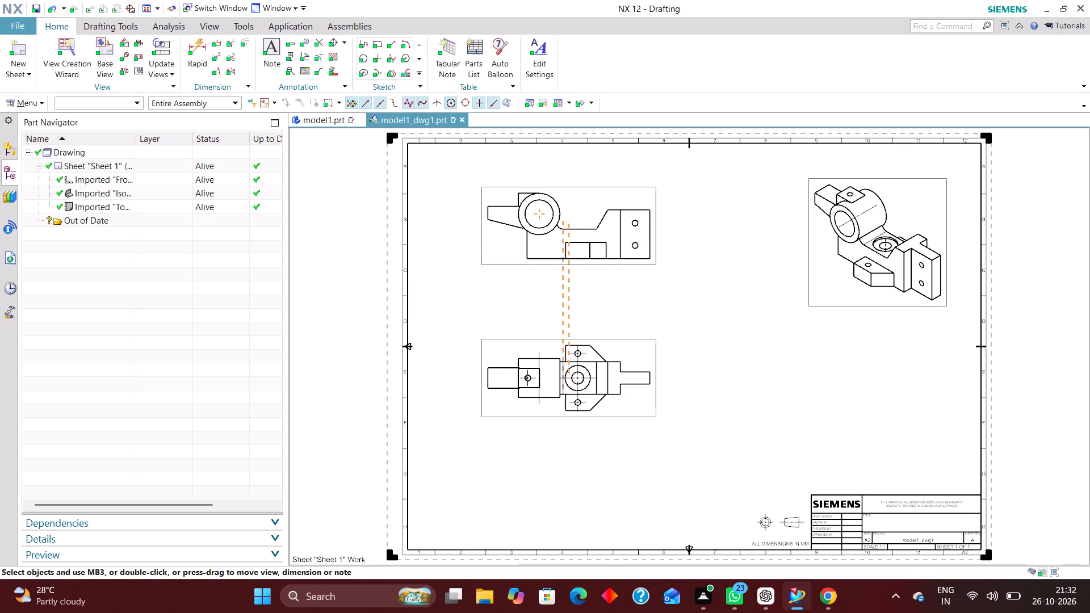
pyautogui.moveTo(574, 182); pyautogui.dragTo(573, 187)
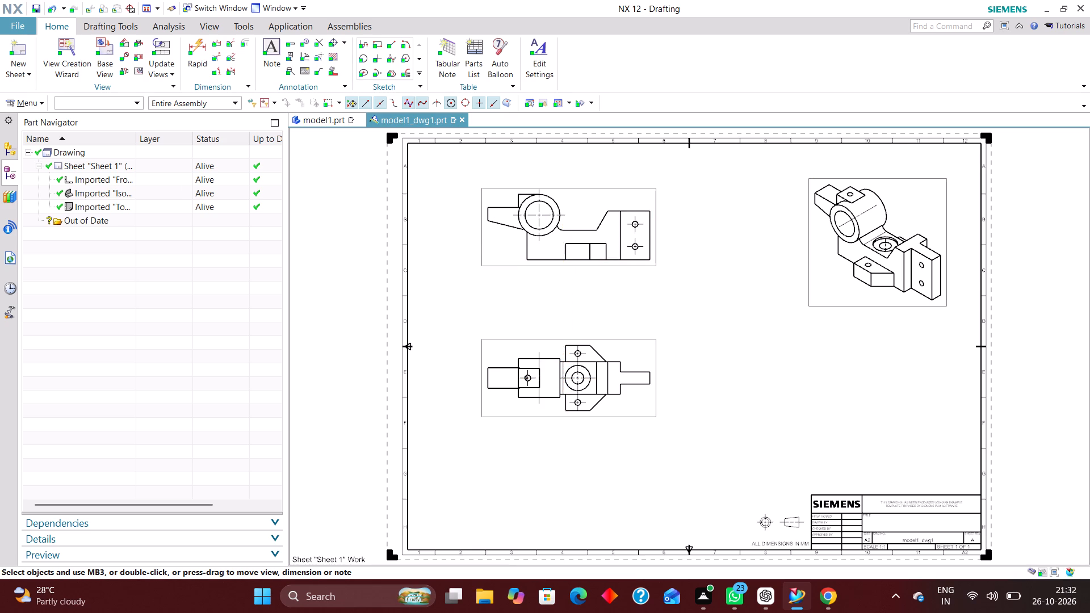
# Place a 1:1 base view, reoriented from Front to an end-on side view with the Orient View Tool, between the Front and Isometric views.
pyautogui.scroll(1, 602, 261)
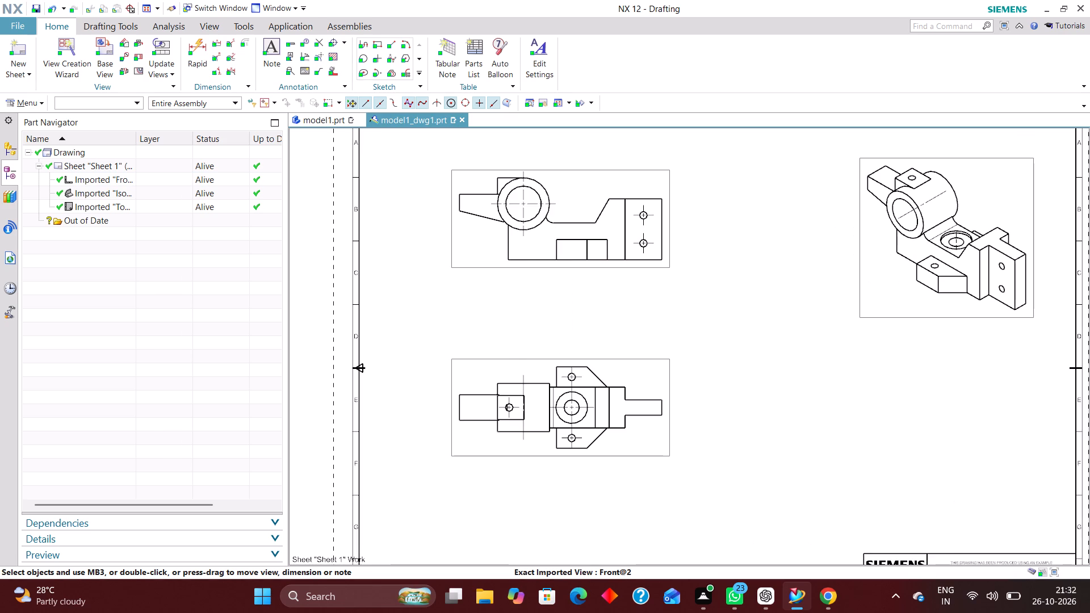
pyautogui.scroll(-1, 604, 265)
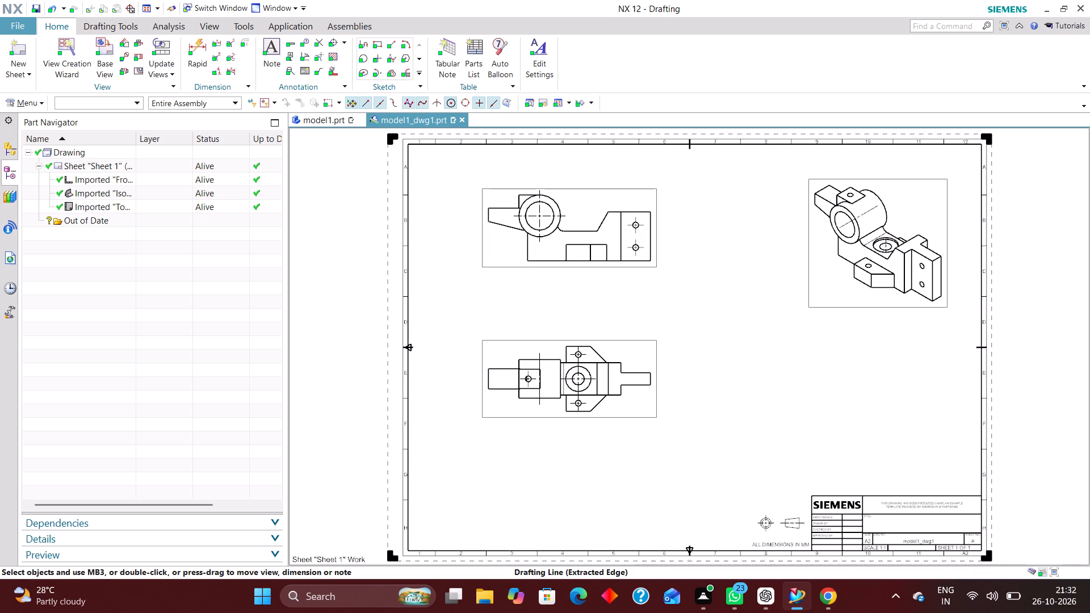
pyautogui.scroll(1, 640, 272)
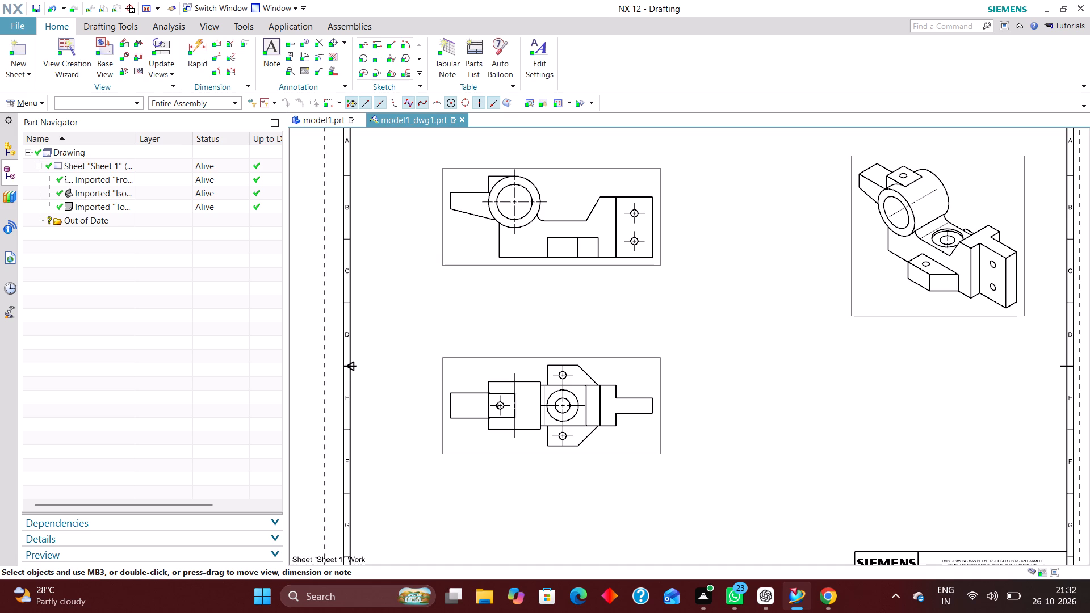
pyautogui.click(113, 48)
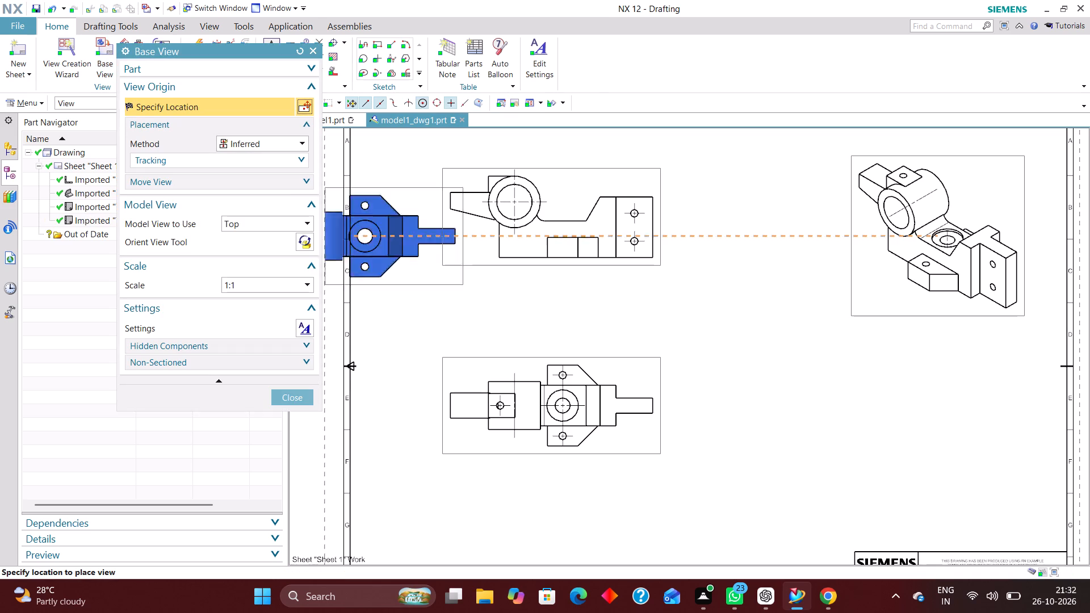
pyautogui.click(286, 222)
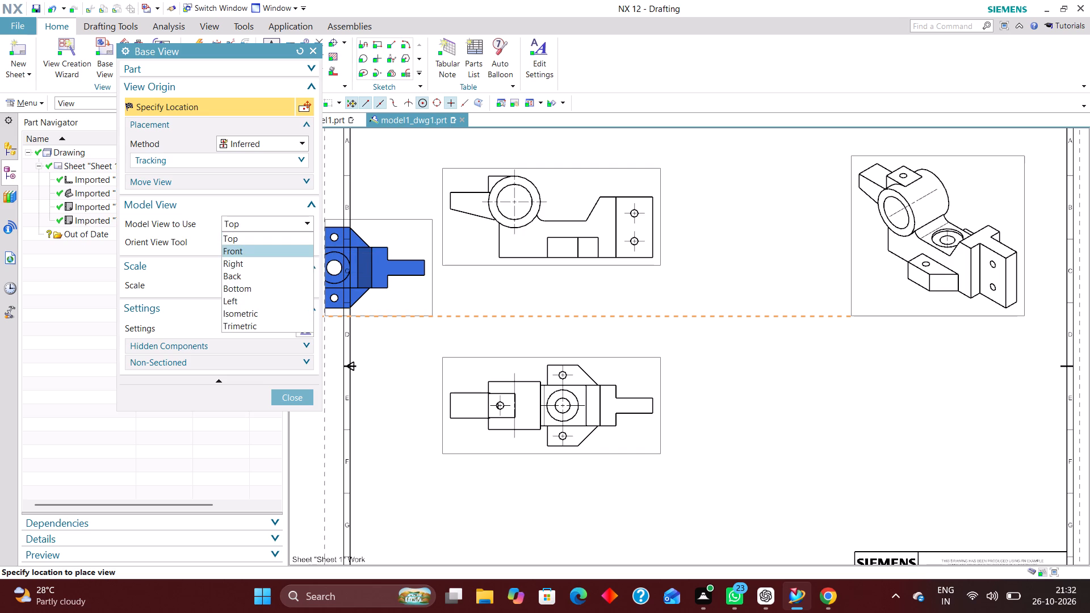
pyautogui.click(285, 252)
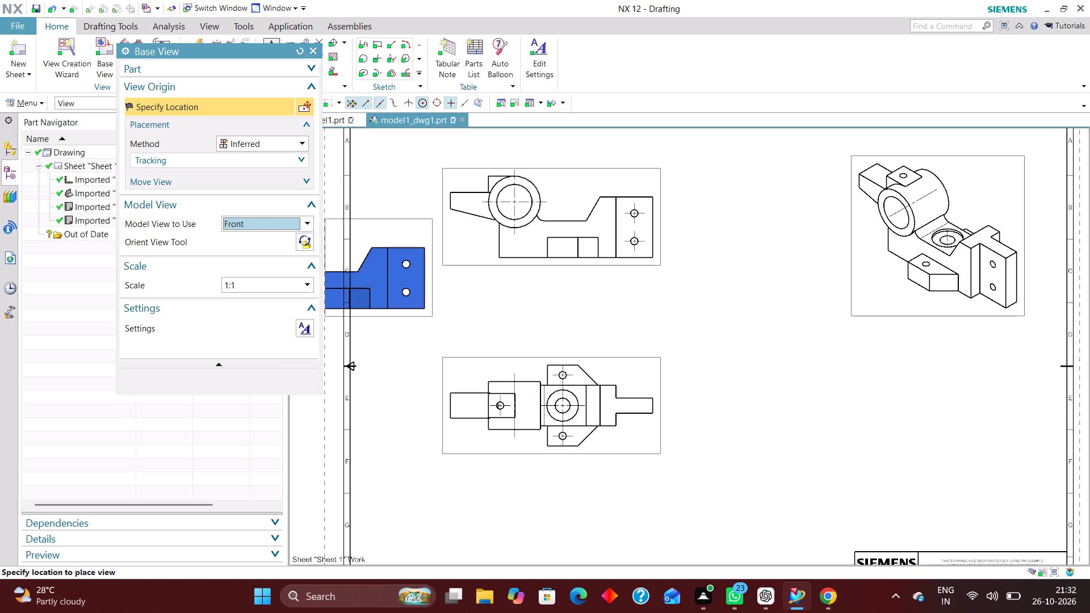
pyautogui.click(305, 244)
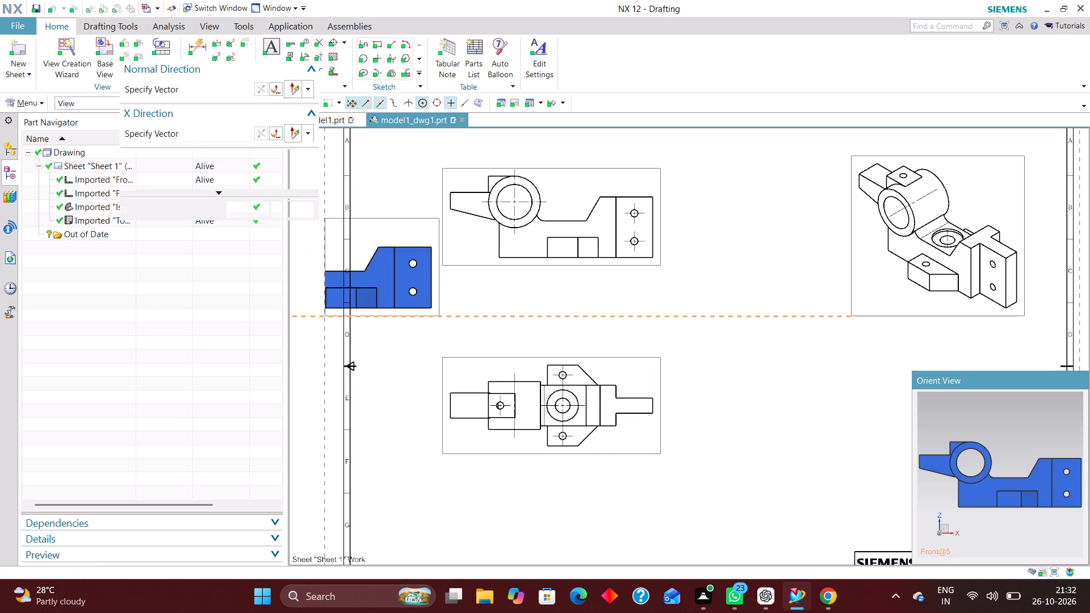
pyautogui.moveTo(1017, 427); pyautogui.dragTo(990, 424, button='middle')
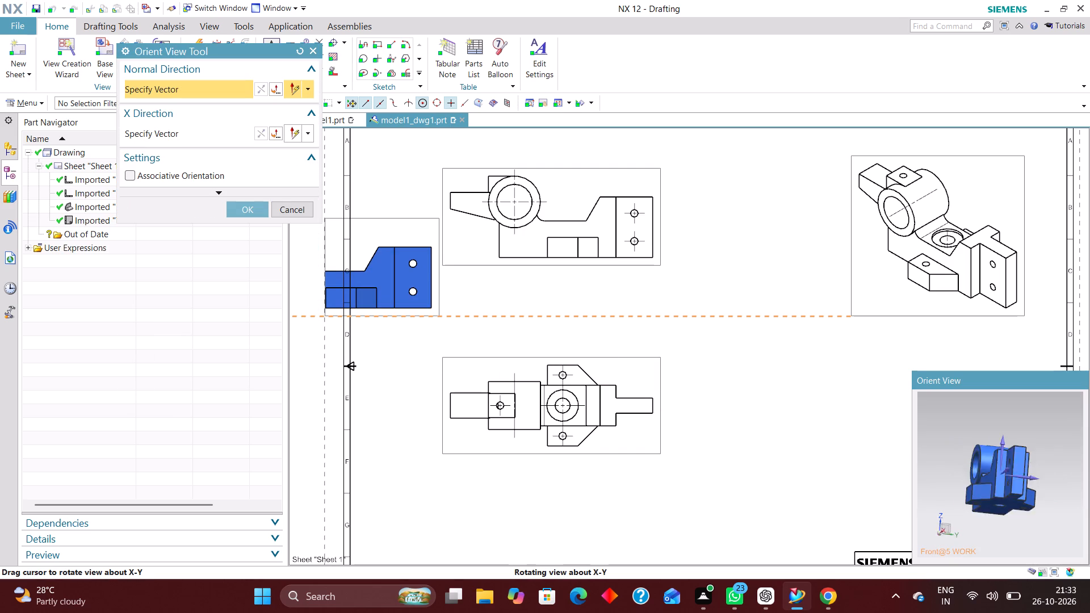
pyautogui.moveTo(990, 424); pyautogui.dragTo(992, 430, button='middle')
pyautogui.moveTo(1070, 420); pyautogui.dragTo(1018, 420, button='right')
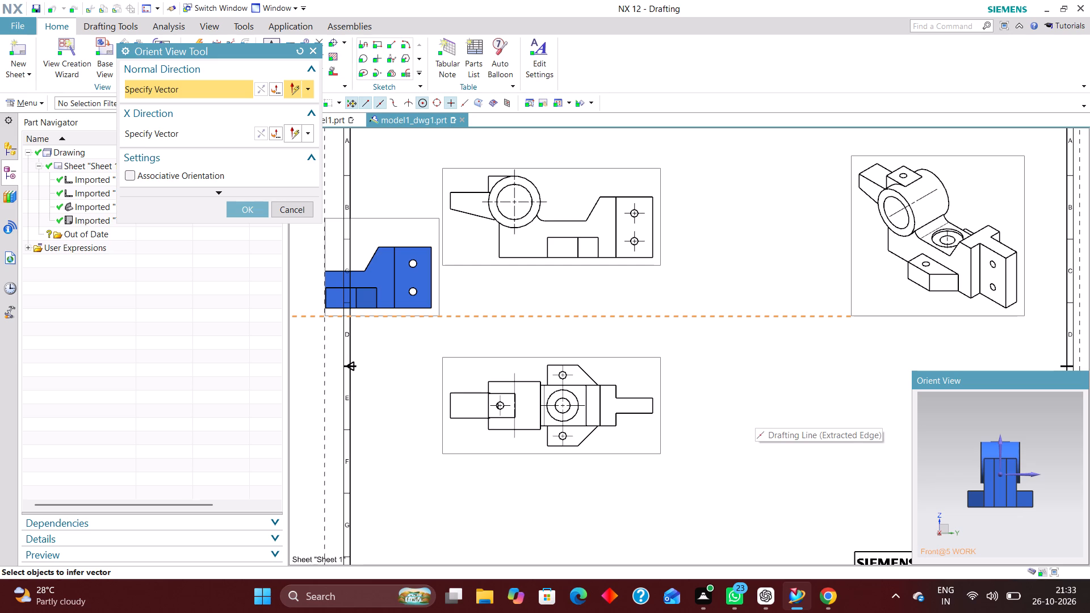
pyautogui.moveTo(1038, 451); pyautogui.dragTo(1048, 467, button='middle')
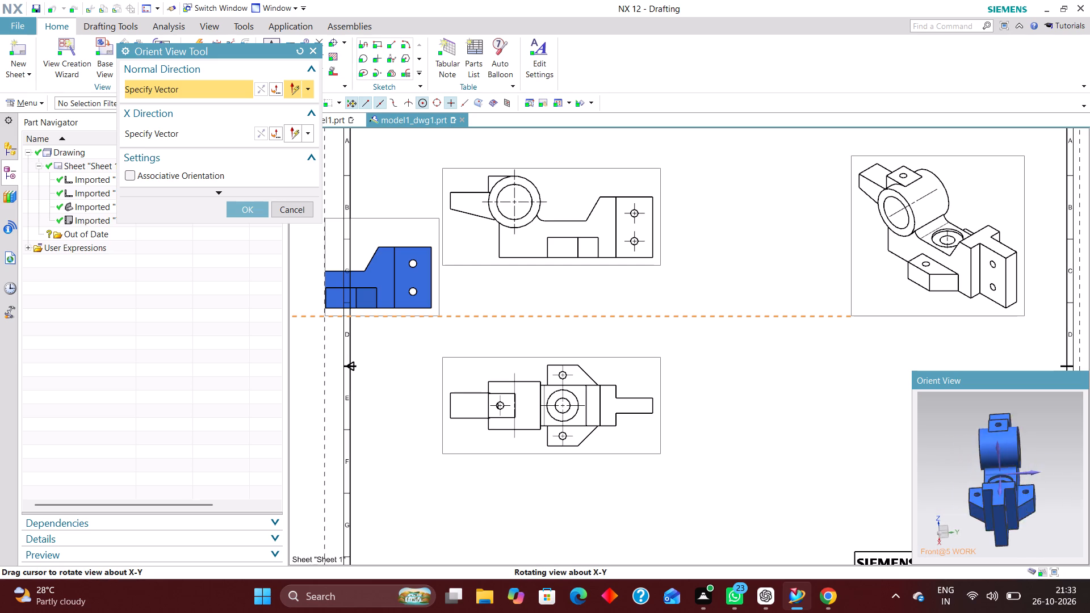
pyautogui.moveTo(1048, 467); pyautogui.dragTo(1049, 457, button='middle')
pyautogui.moveTo(1062, 430); pyautogui.dragTo(1041, 429, button='right')
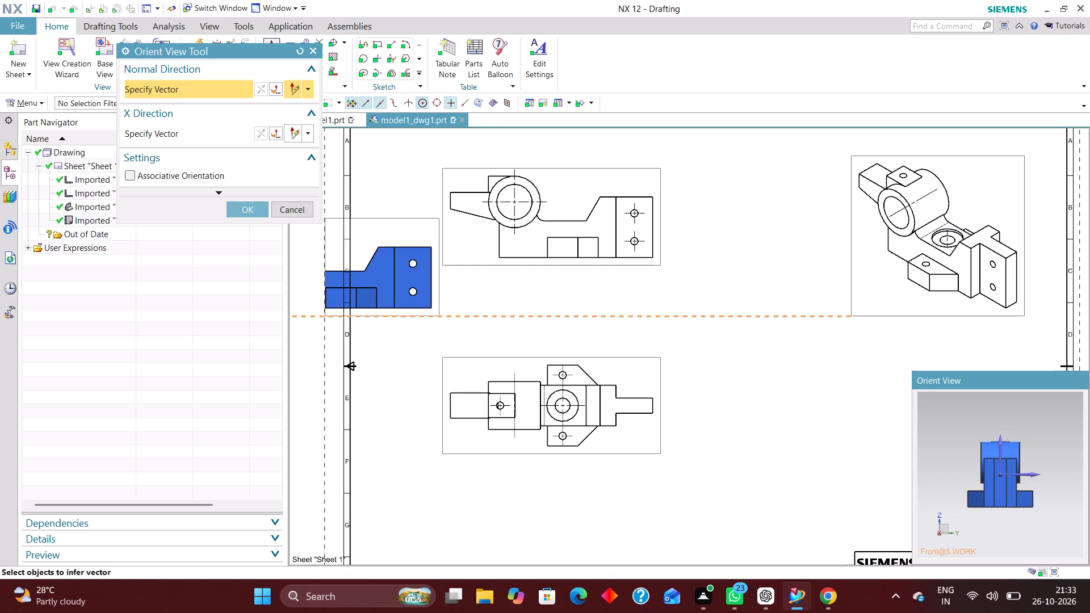
pyautogui.click(242, 205)
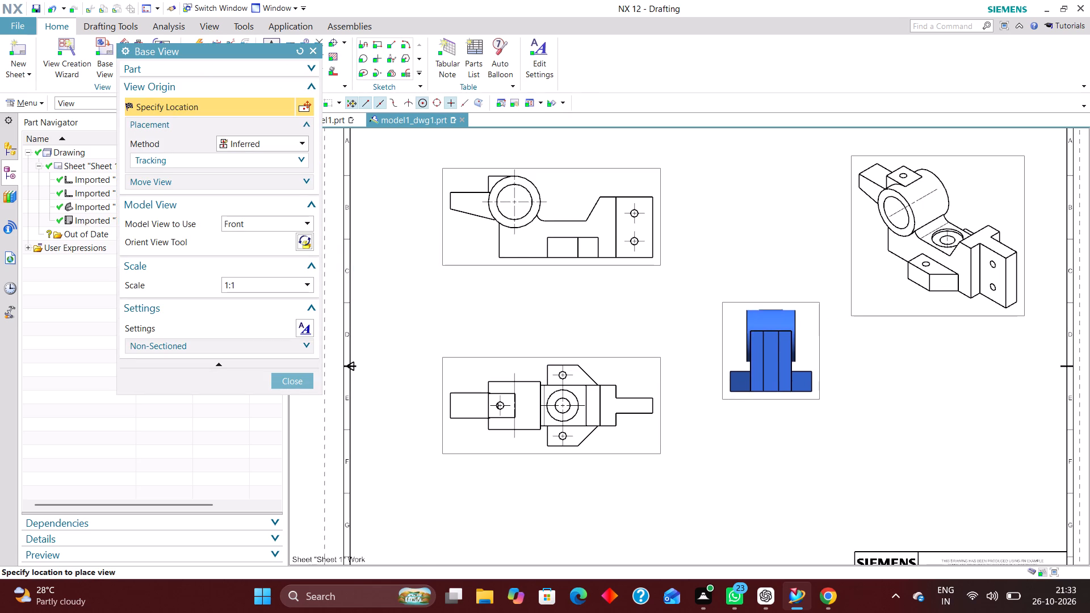
pyautogui.click(748, 321)
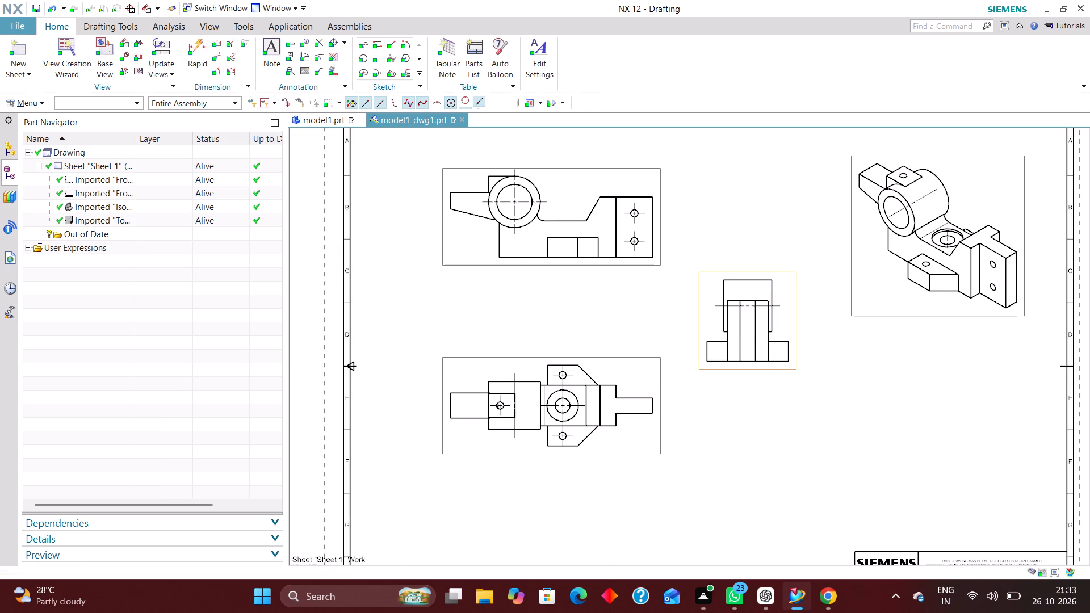
pyautogui.click(295, 295)
# Spread out the views: move the Top view further down, the Front view slightly left and the side view slightly down.
pyautogui.scroll(-2, 573, 332)
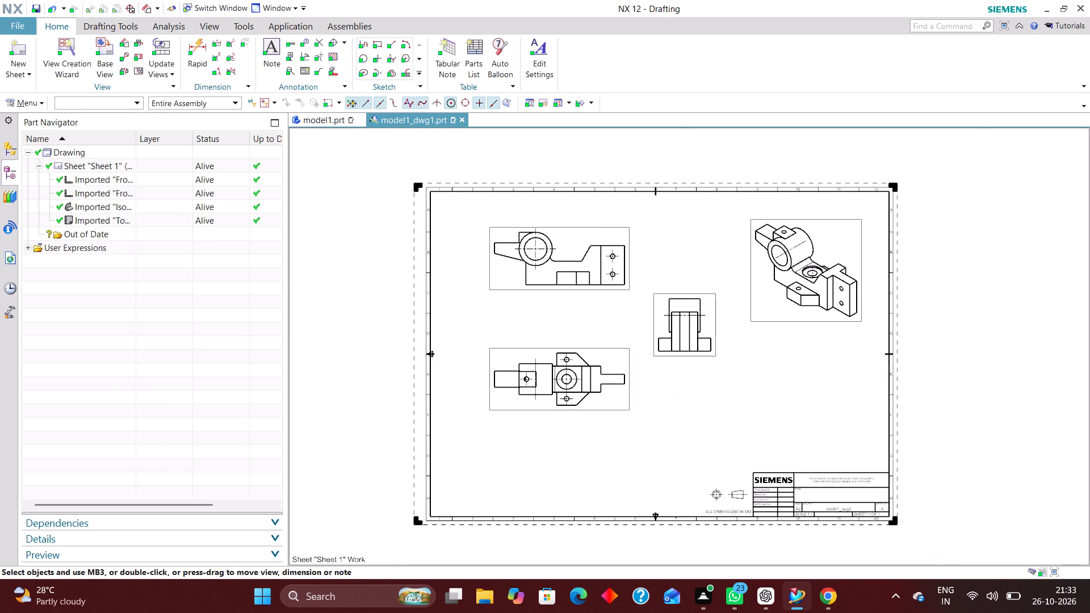
pyautogui.scroll(2, 559, 382)
pyautogui.moveTo(541, 425); pyautogui.dragTo(534, 505)
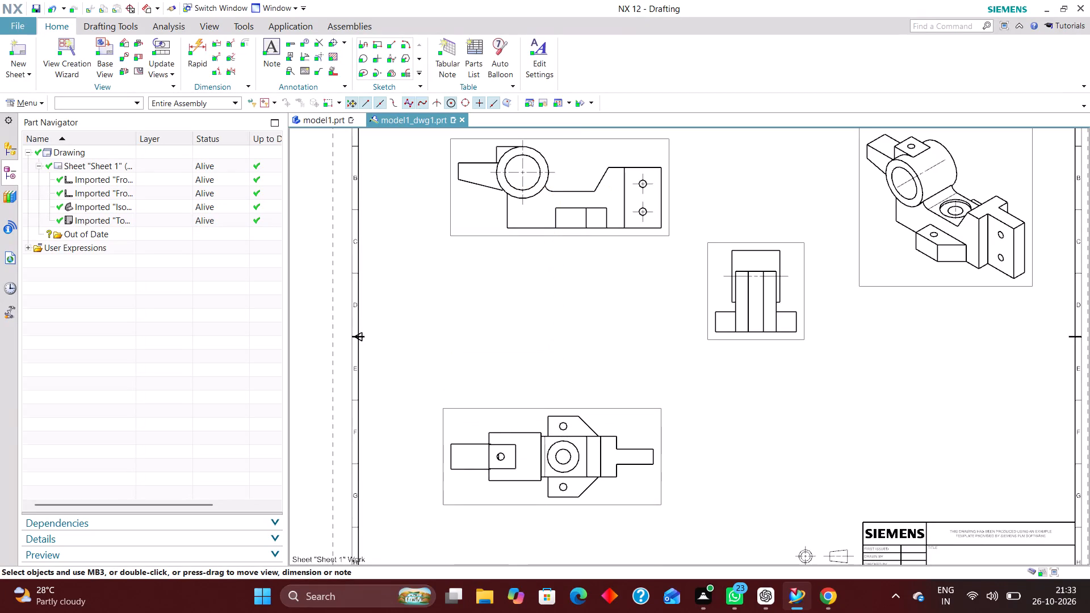
pyautogui.moveTo(534, 505); pyautogui.dragTo(539, 506)
pyautogui.moveTo(531, 236); pyautogui.dragTo(515, 237)
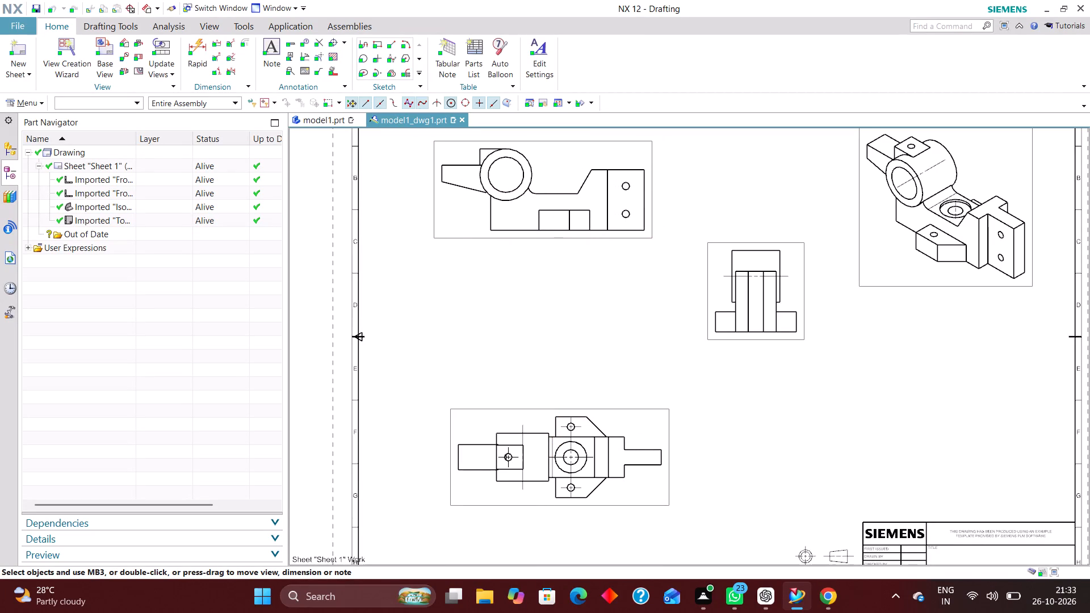
pyautogui.moveTo(515, 237); pyautogui.dragTo(515, 237)
pyautogui.moveTo(756, 337); pyautogui.dragTo(748, 373)
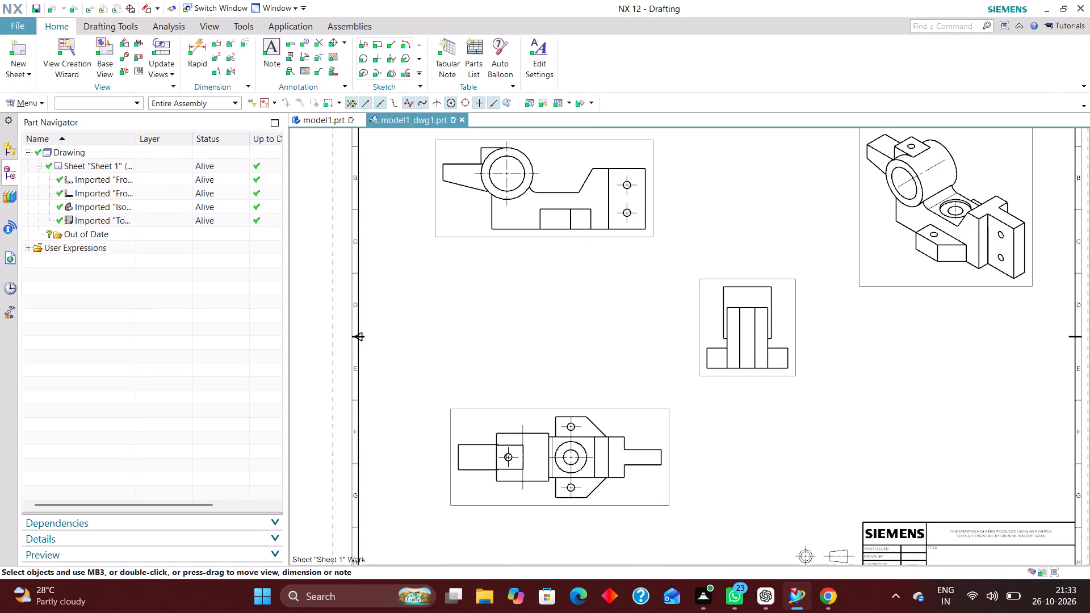
pyautogui.moveTo(748, 373); pyautogui.dragTo(746, 369)
pyautogui.scroll(-1, 592, 307)
pyautogui.moveTo(616, 276); pyautogui.dragTo(568, 320, button='right')
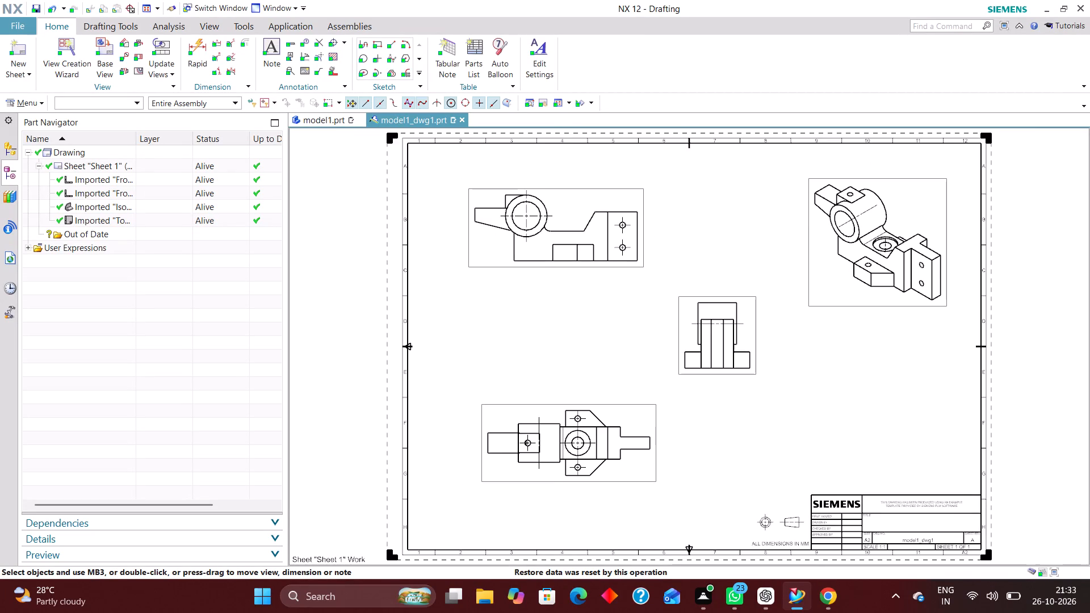
pyautogui.moveTo(603, 309); pyautogui.dragTo(558, 338, button='right')
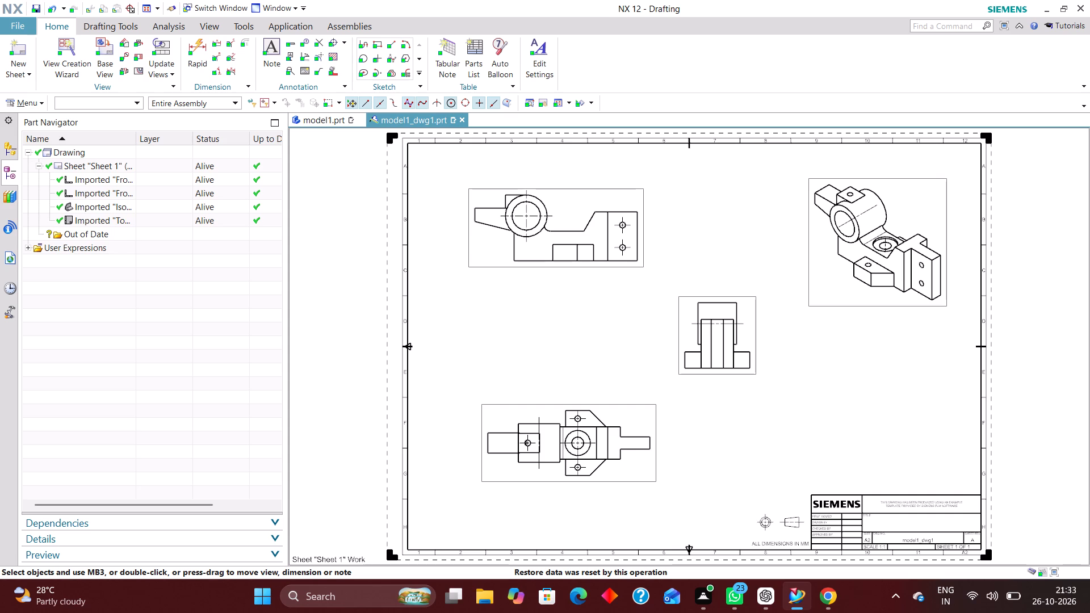
# In the Drafting Preferences, set the decimal delimiter for dimension text units to Period.
pyautogui.click(44, 103)
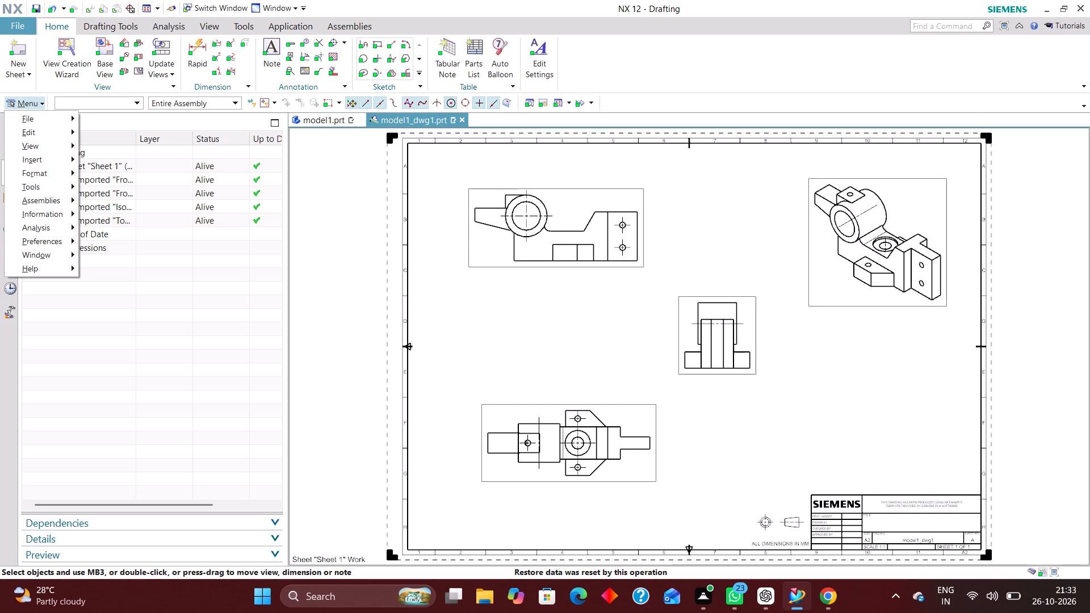
pyautogui.click(69, 243)
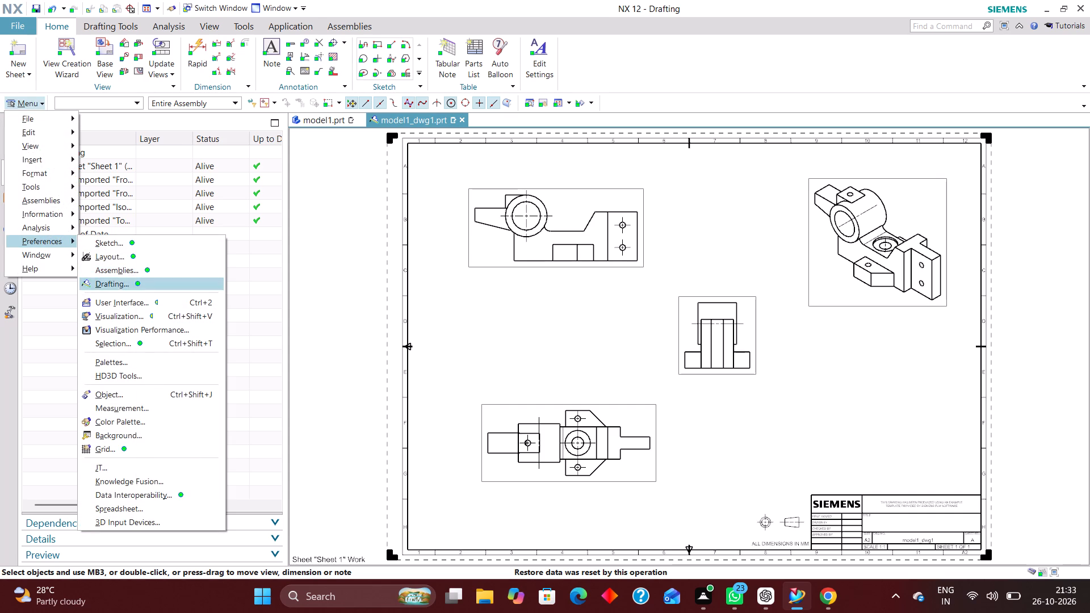
pyautogui.click(141, 287)
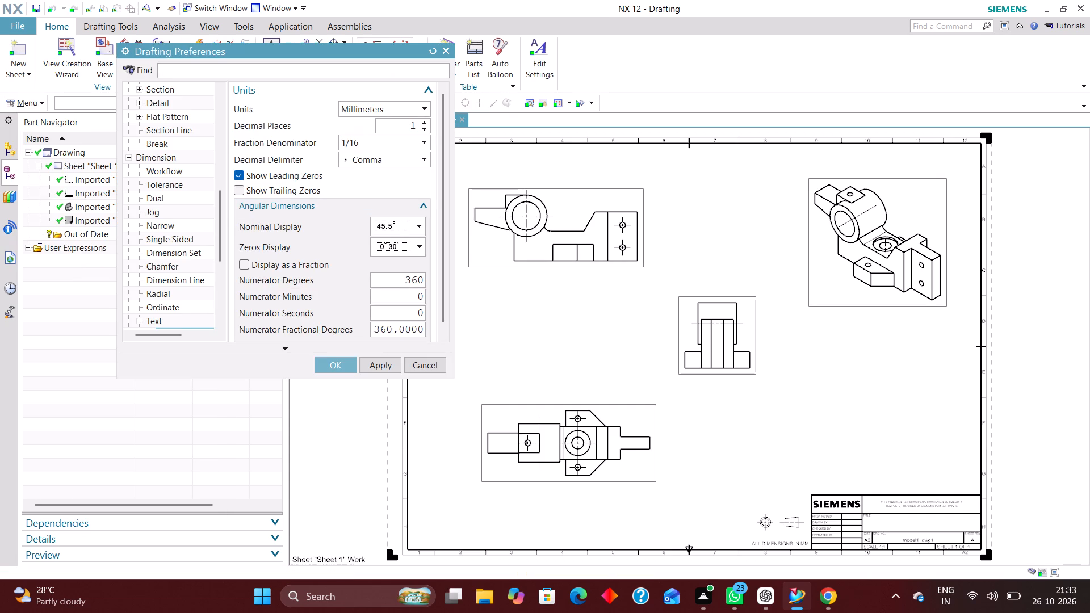
pyautogui.click(367, 158)
pyautogui.click(363, 172)
# Set the arrowhead type to Open Arrow for the leader and dimension sides in the common line/arrow preferences.
pyautogui.scroll(2, 163, 151)
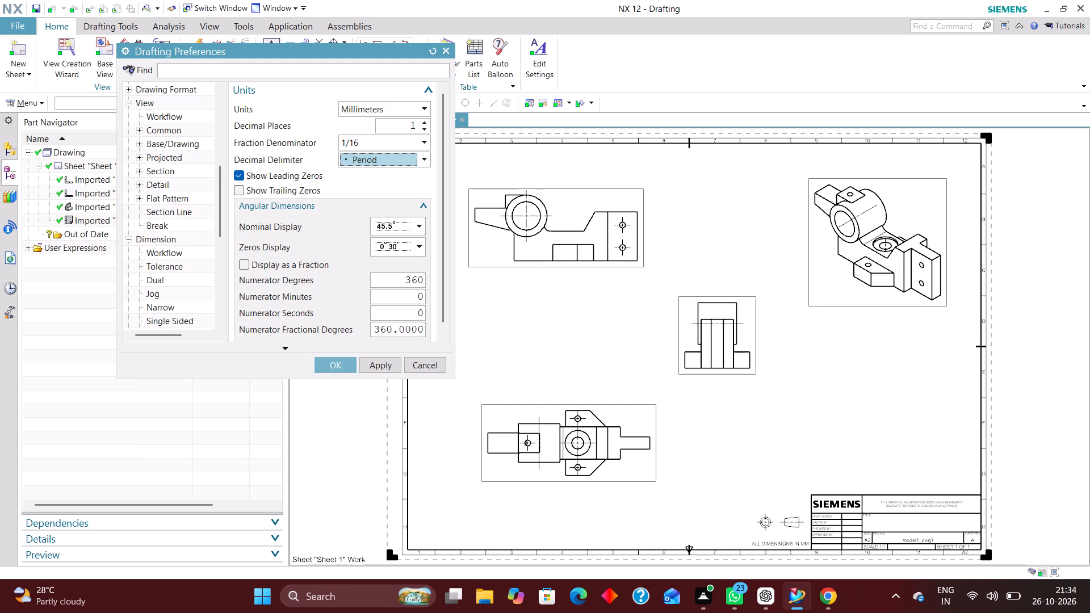
pyautogui.scroll(10, 164, 157)
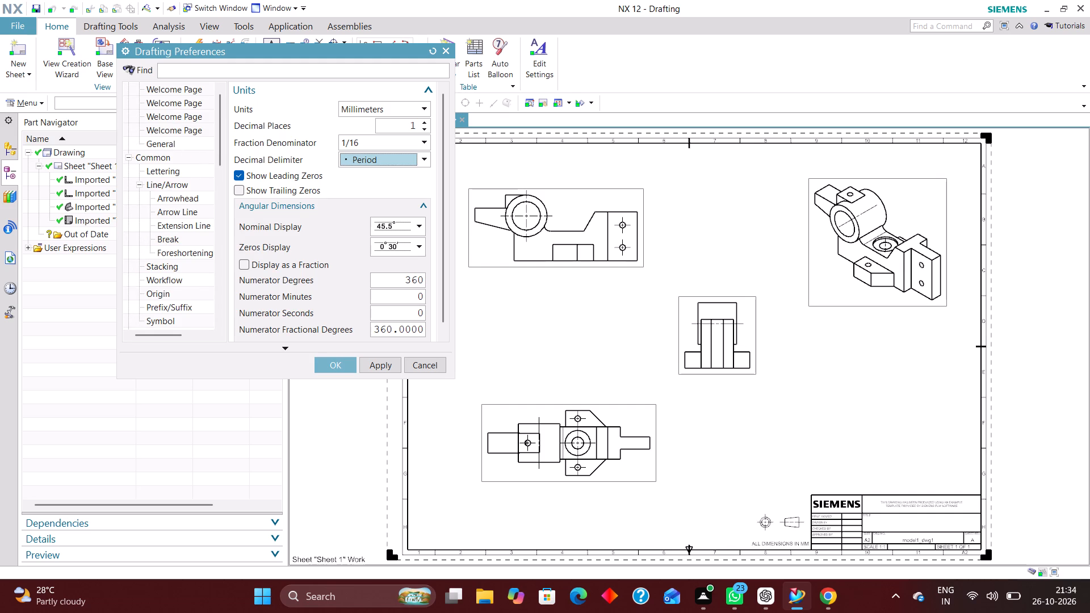
pyautogui.click(187, 196)
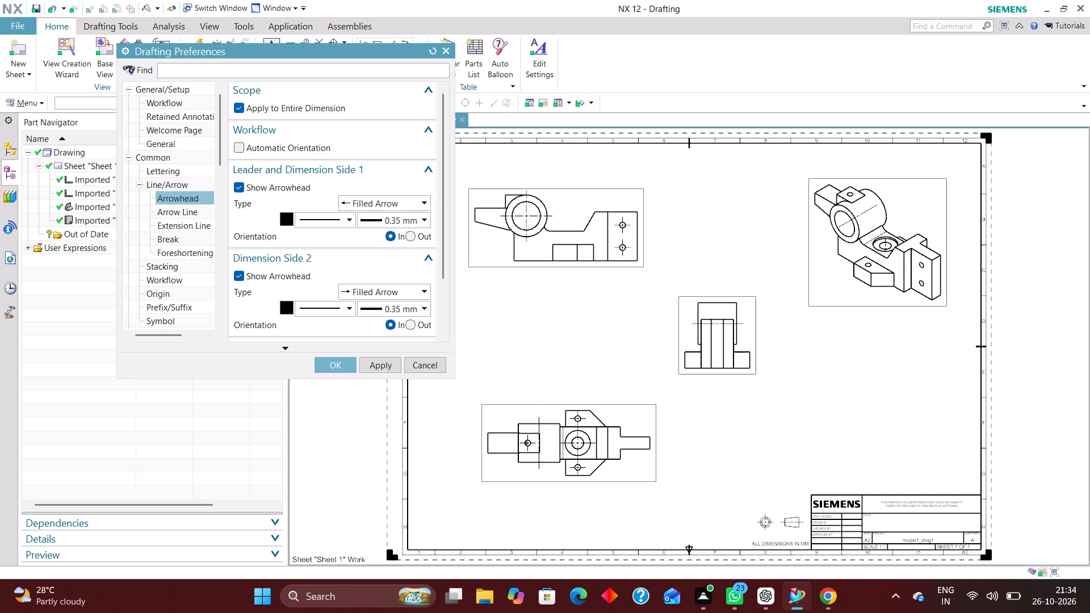
pyautogui.click(390, 201)
pyautogui.click(388, 245)
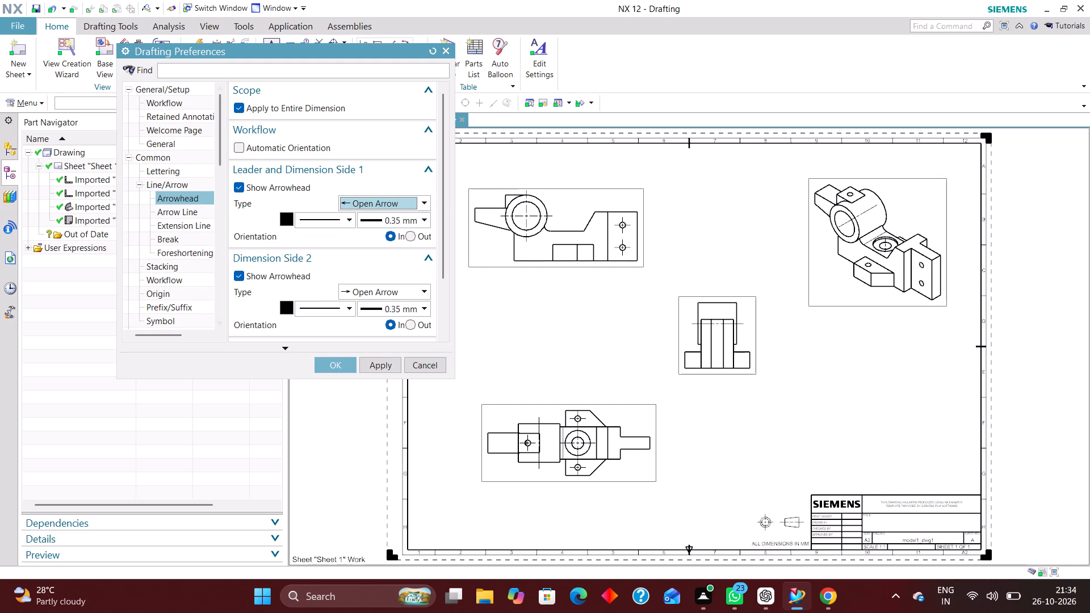
# Set the extension line gap to 2 and accept the drafting preferences.
pyautogui.click(195, 224)
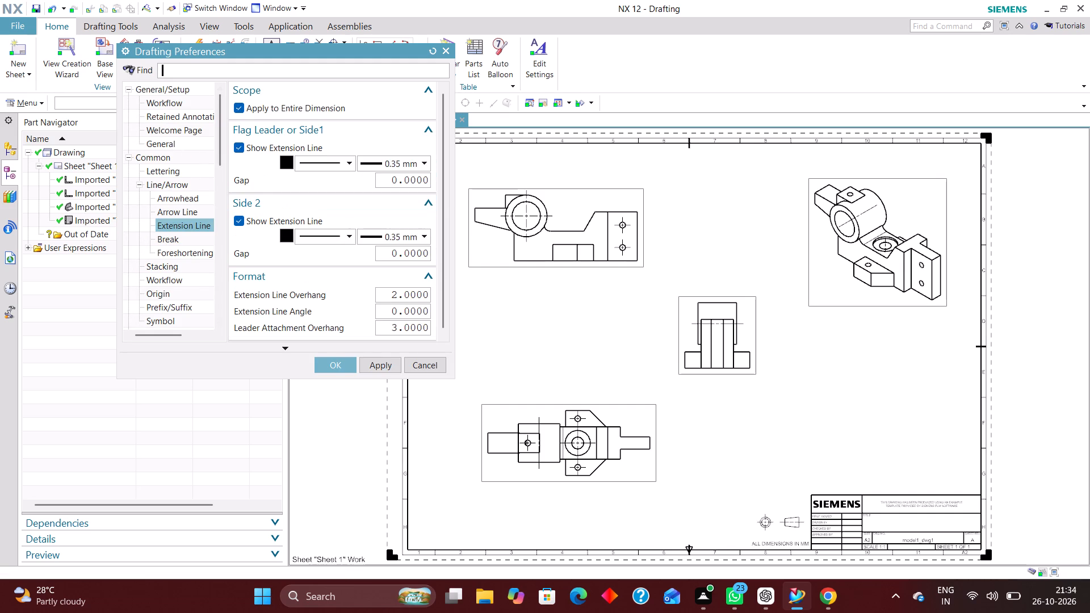
pyautogui.moveTo(380, 180); pyautogui.dragTo(518, 175)
pyautogui.press('2')
pyautogui.press('Return')
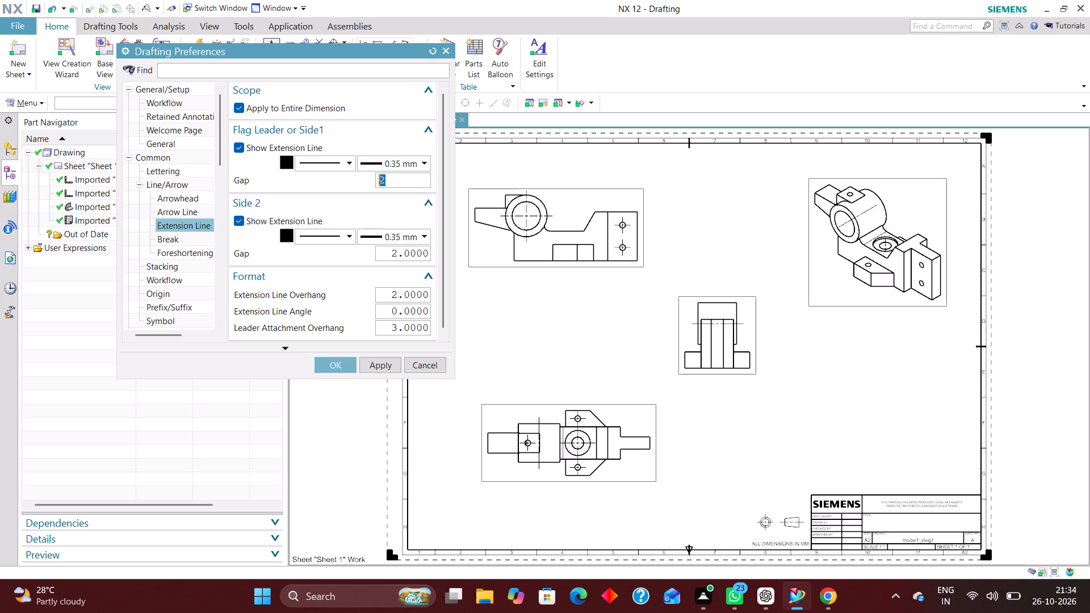
pyautogui.scroll(-4, 228, 224)
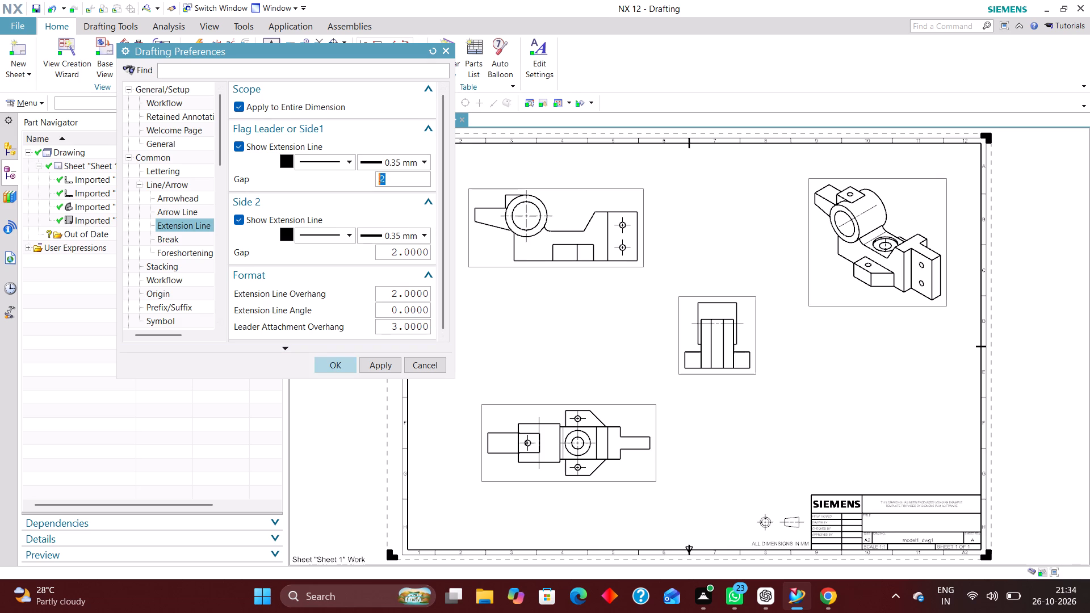
pyautogui.click(338, 363)
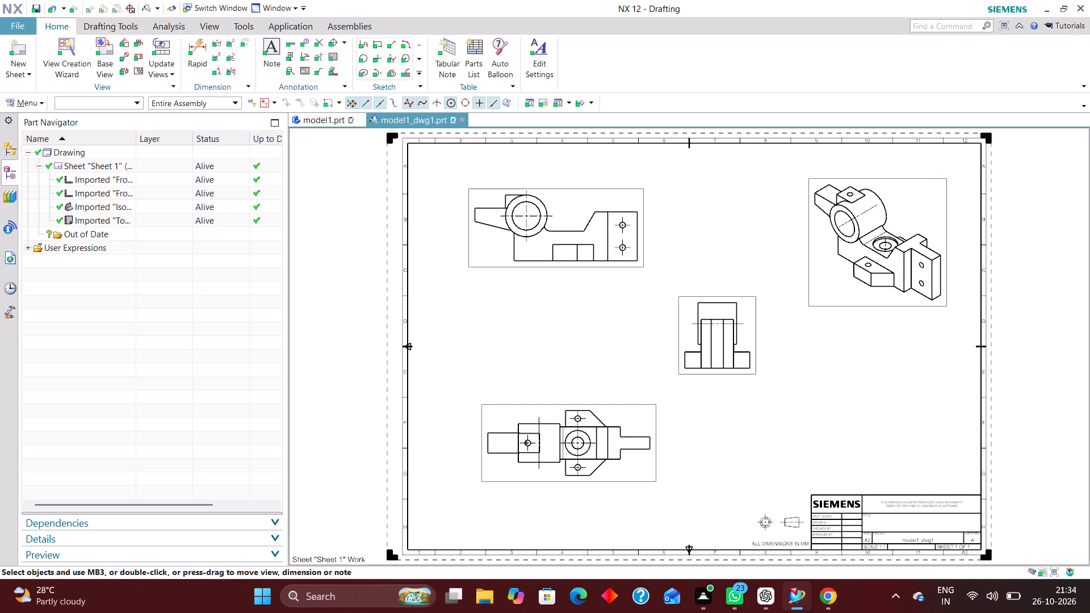
# Add a Rapid Dimension with the Inferred method for the overall base length, placed below the Front view.
pyautogui.click(192, 44)
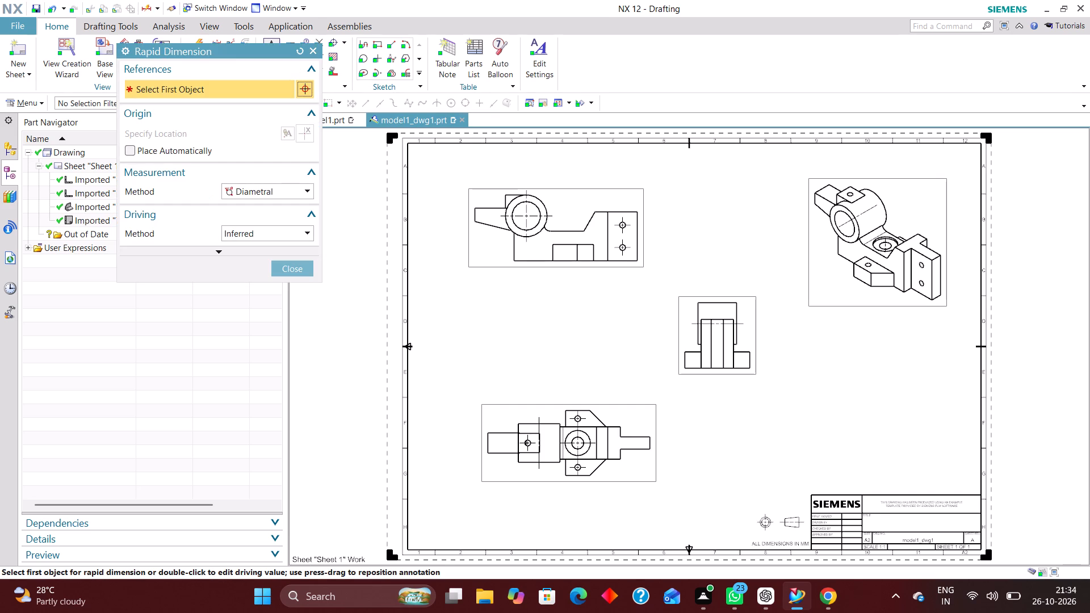
pyautogui.click(292, 193)
pyautogui.click(289, 200)
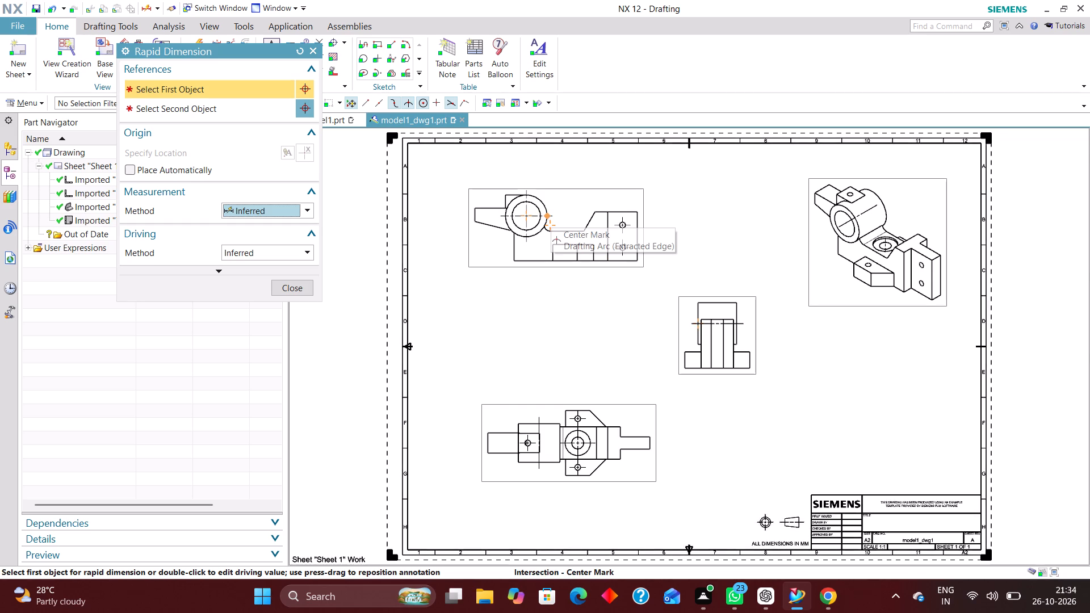
pyautogui.scroll(3, 551, 222)
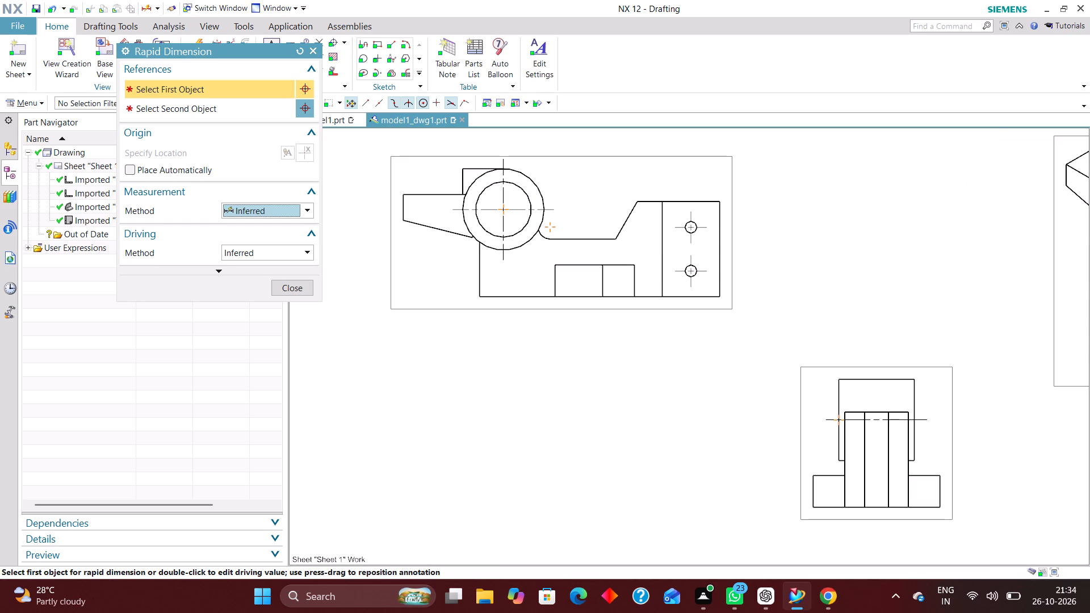
pyautogui.scroll(-2, 549, 246)
pyautogui.scroll(2, 553, 295)
pyautogui.scroll(-3, 539, 264)
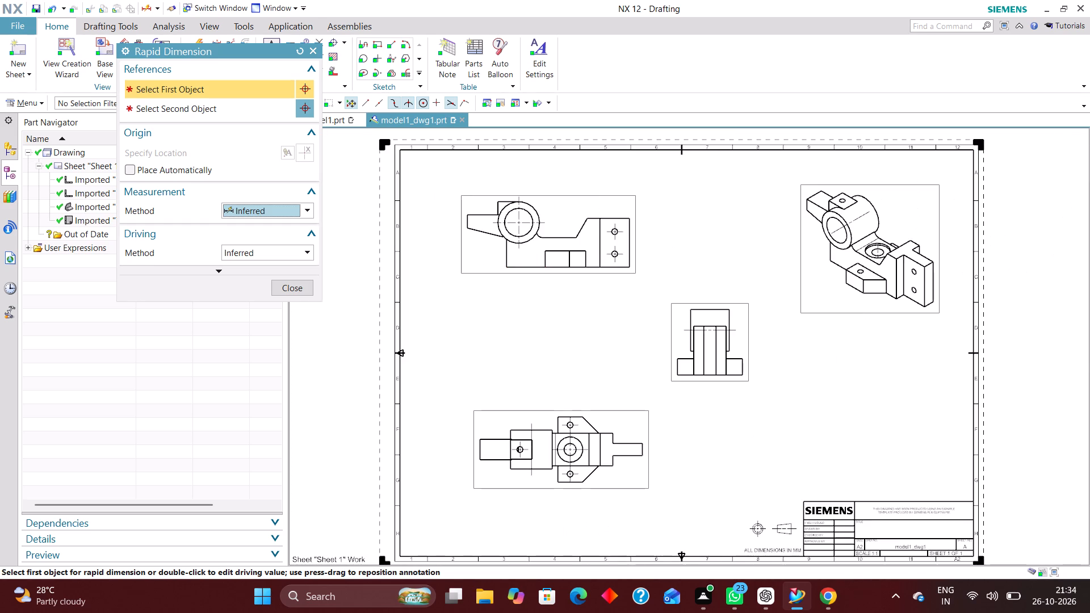
pyautogui.scroll(1, 540, 317)
pyautogui.scroll(2, 515, 258)
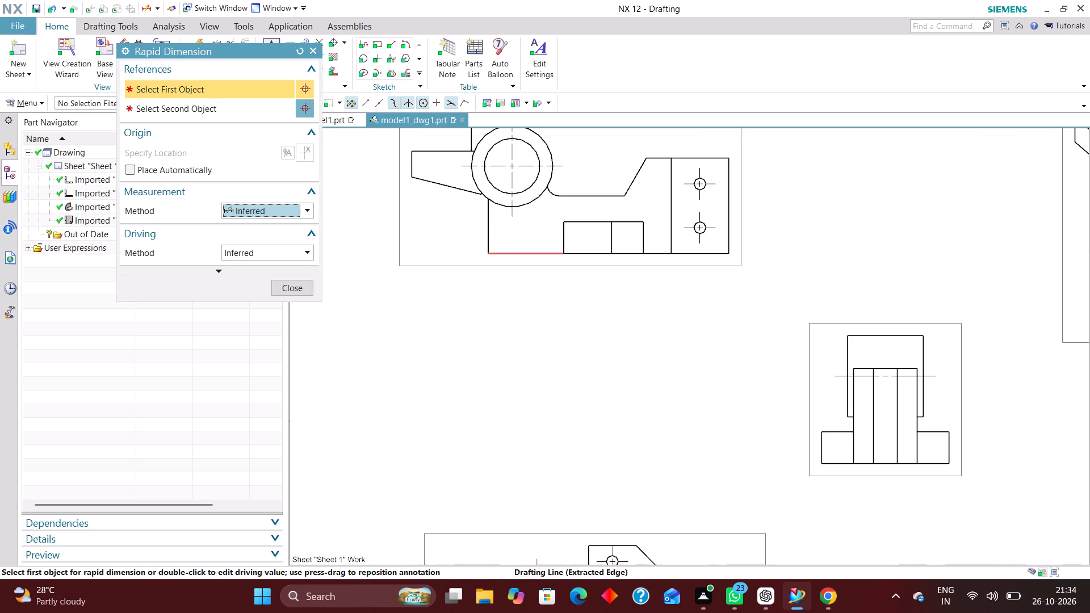
pyautogui.click(486, 253)
pyautogui.click(731, 254)
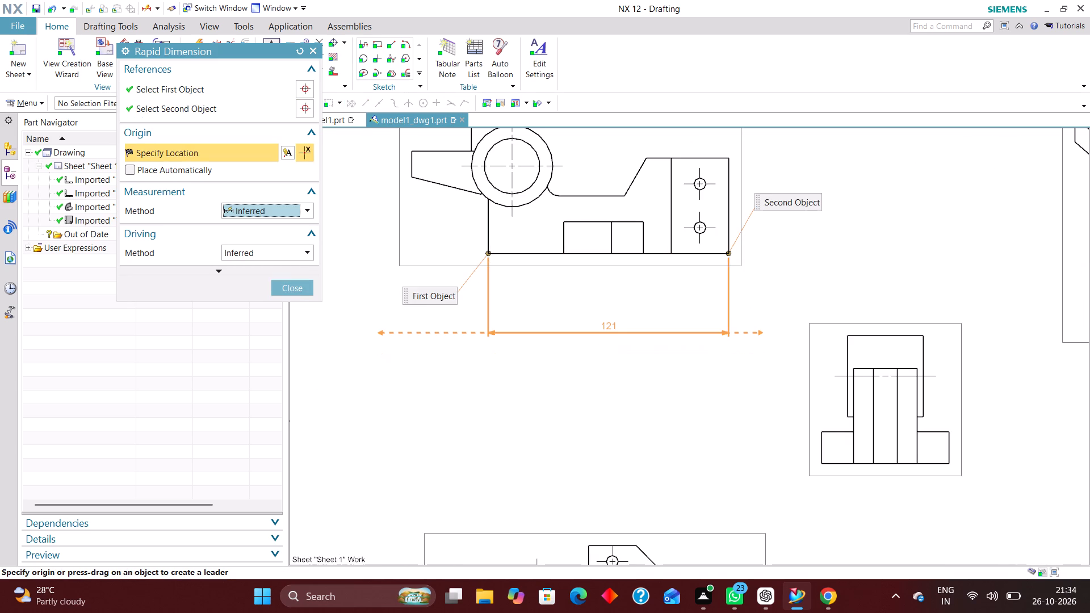
pyautogui.click(605, 327)
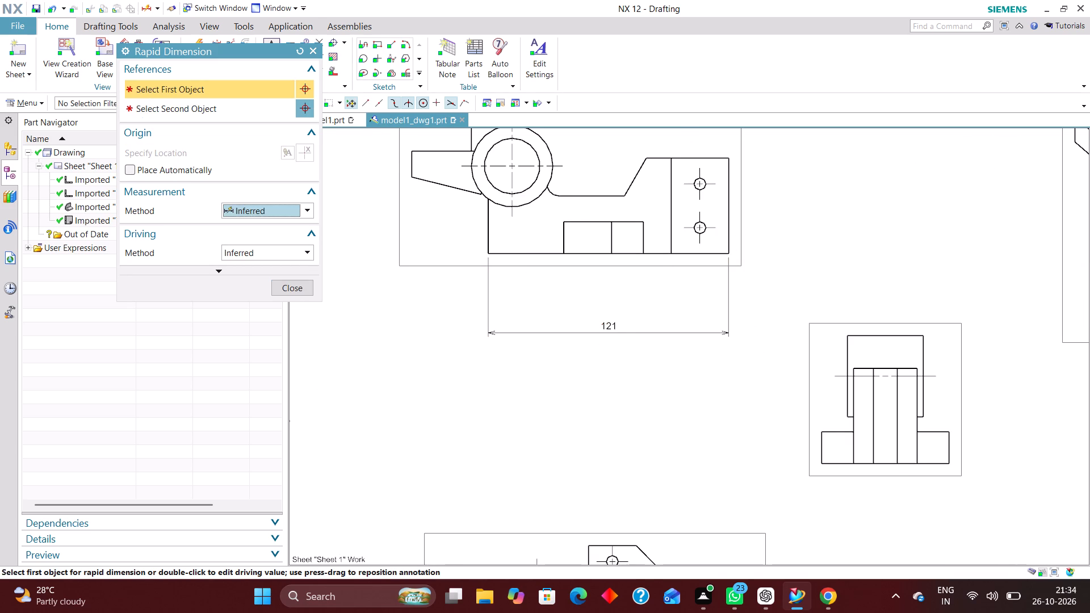
# Add a row of three chained horizontal dimensions above the overall one: base's left corner to the rectangular pad, then the pad's two sections.
pyautogui.scroll(1, 503, 268)
pyautogui.click(484, 251)
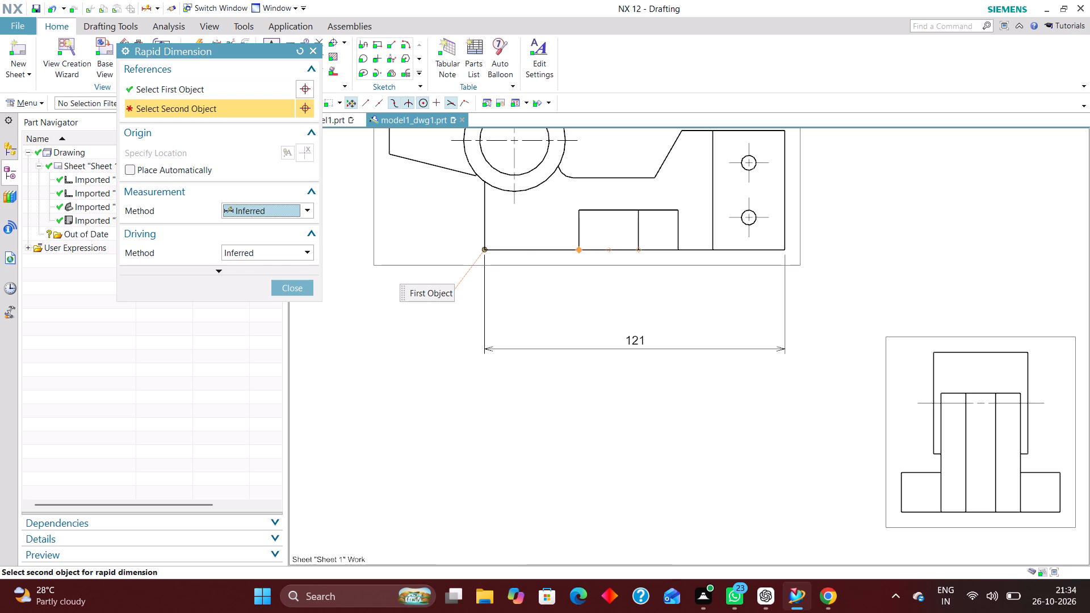
pyautogui.click(578, 251)
pyautogui.click(534, 306)
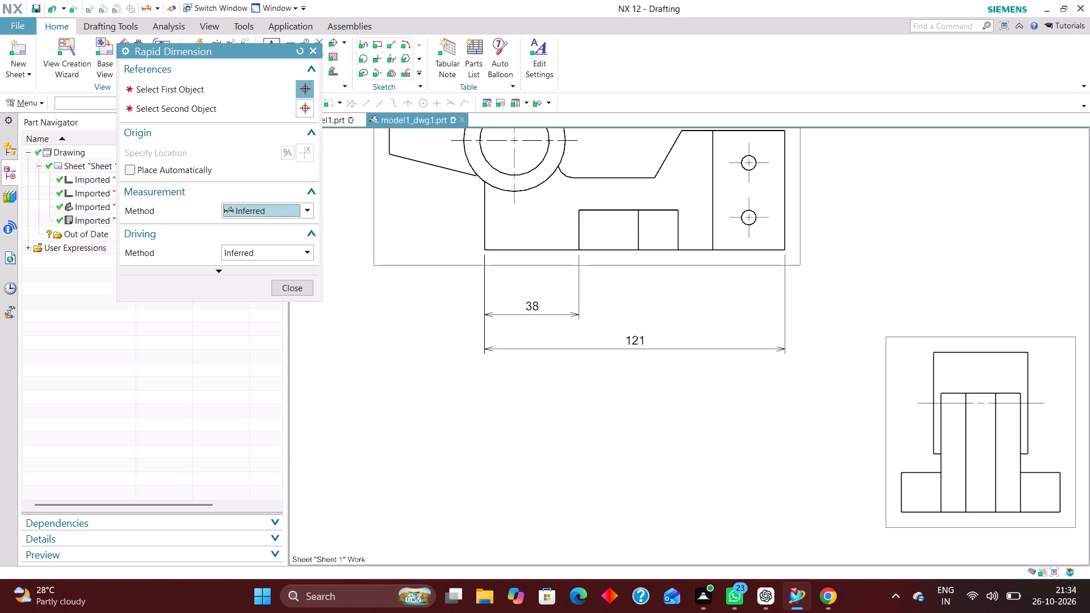
pyautogui.scroll(-1, 524, 406)
pyautogui.scroll(2, 631, 307)
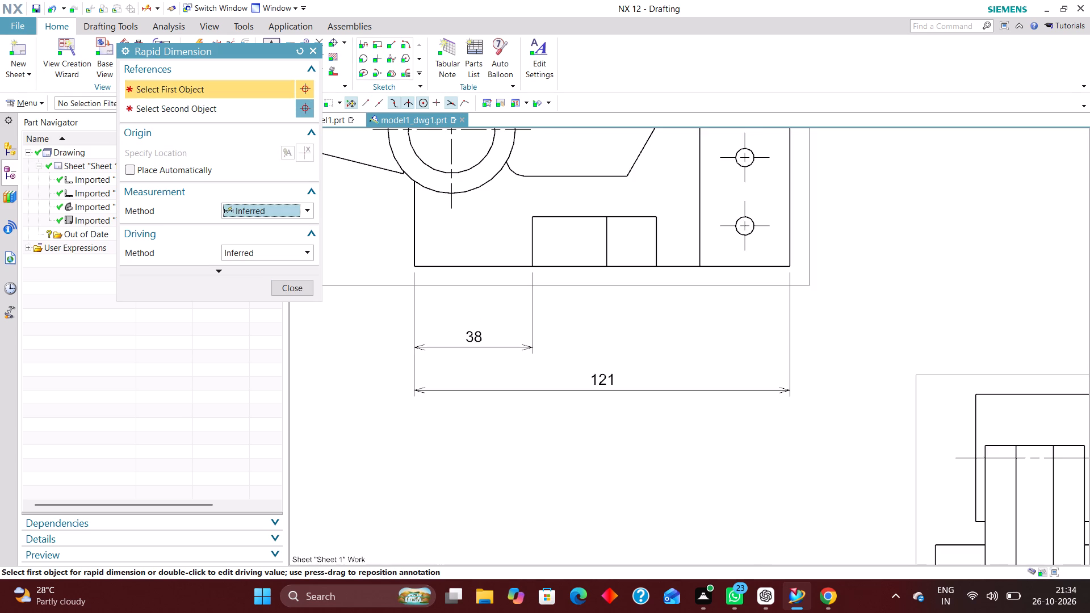
pyautogui.click(530, 266)
pyautogui.click(606, 266)
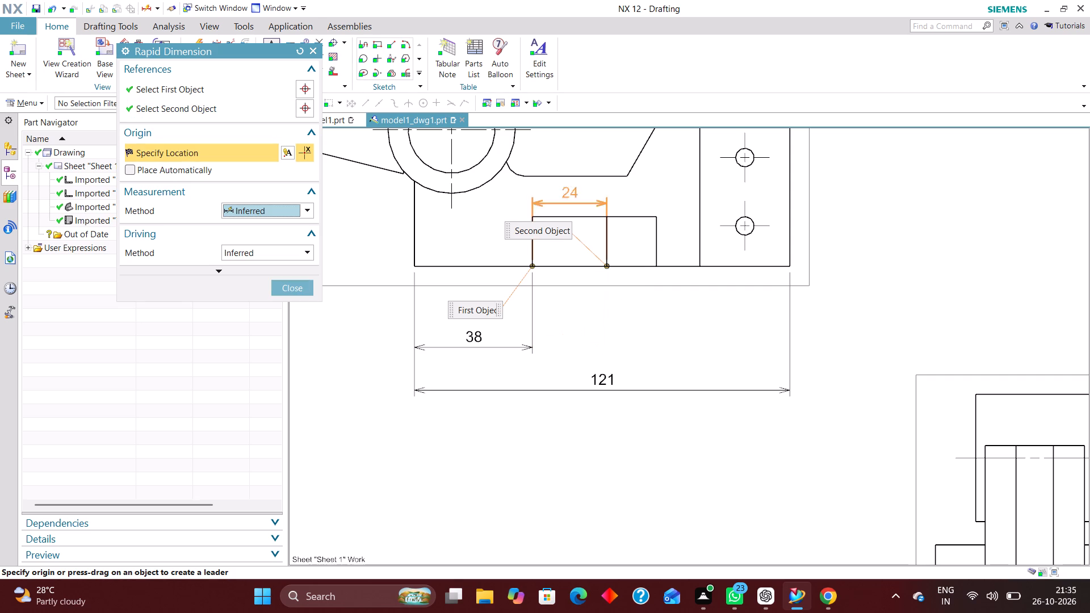
pyautogui.click(561, 336)
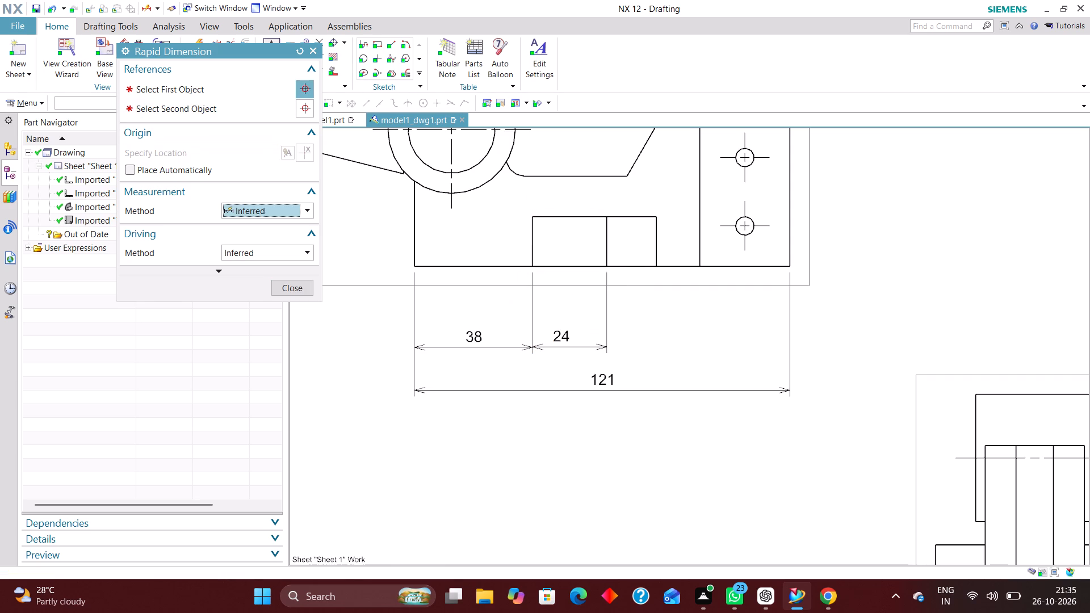
pyautogui.click(606, 266)
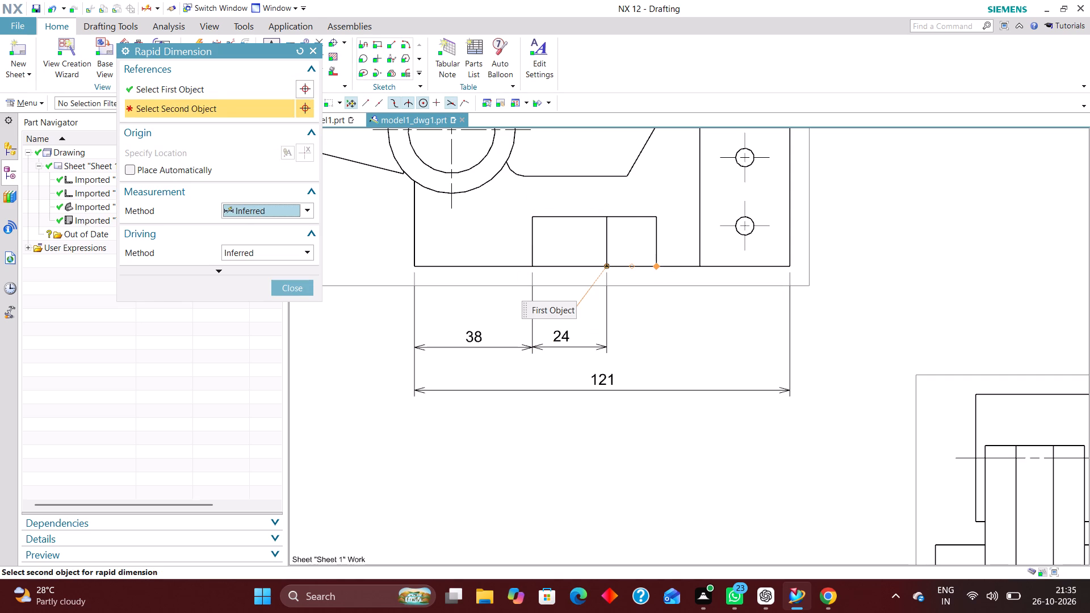
pyautogui.click(659, 267)
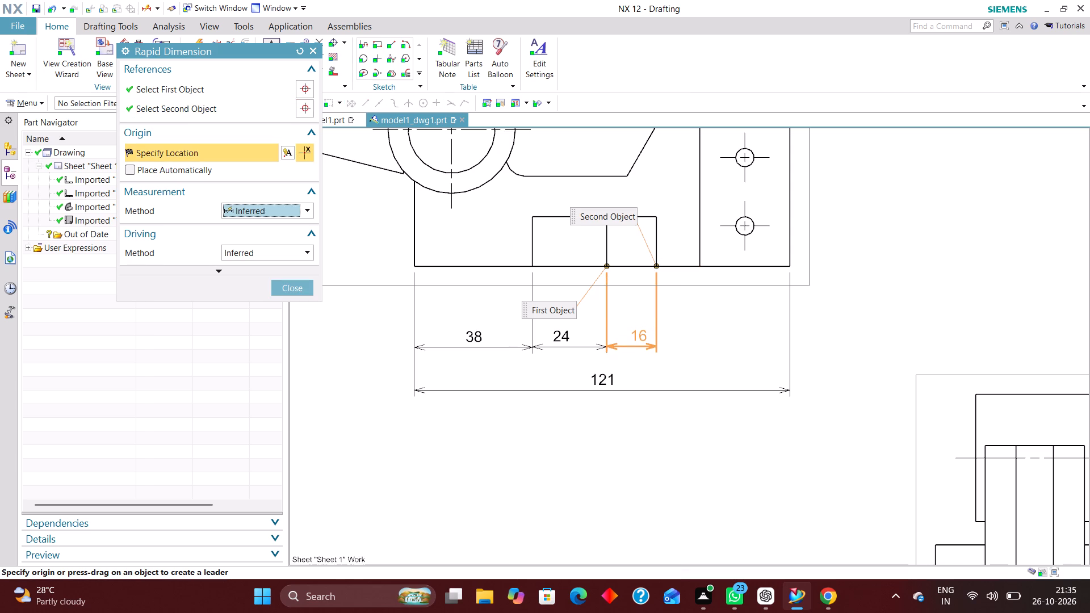
pyautogui.click(637, 334)
# Dimension the vertical spacing between the centres of the two small holes, placed right of the Front view.
pyautogui.scroll(-2, 624, 422)
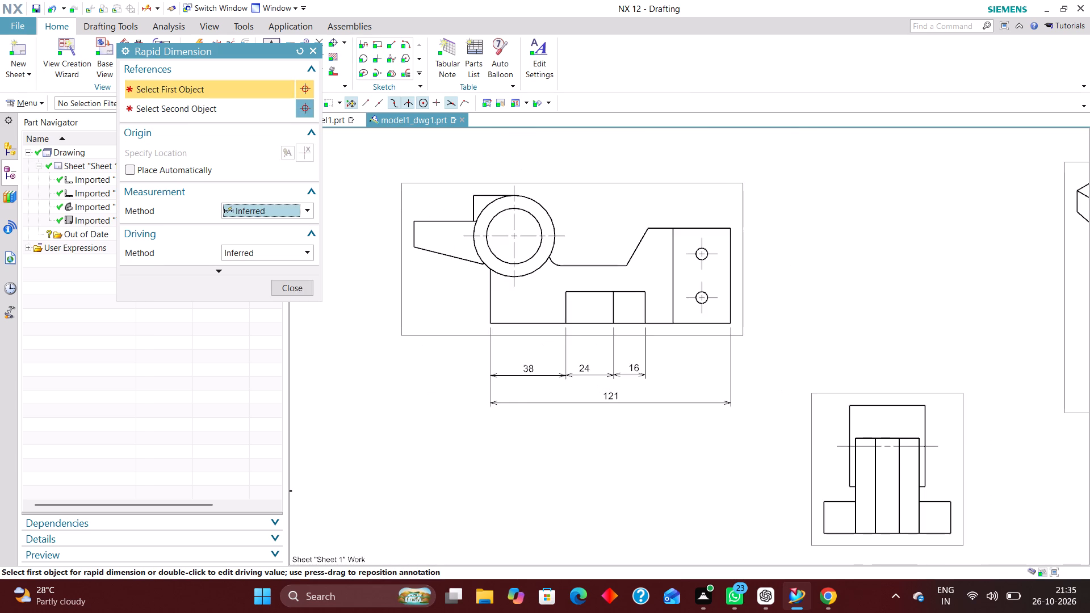
pyautogui.scroll(-1, 642, 388)
pyautogui.scroll(4, 676, 301)
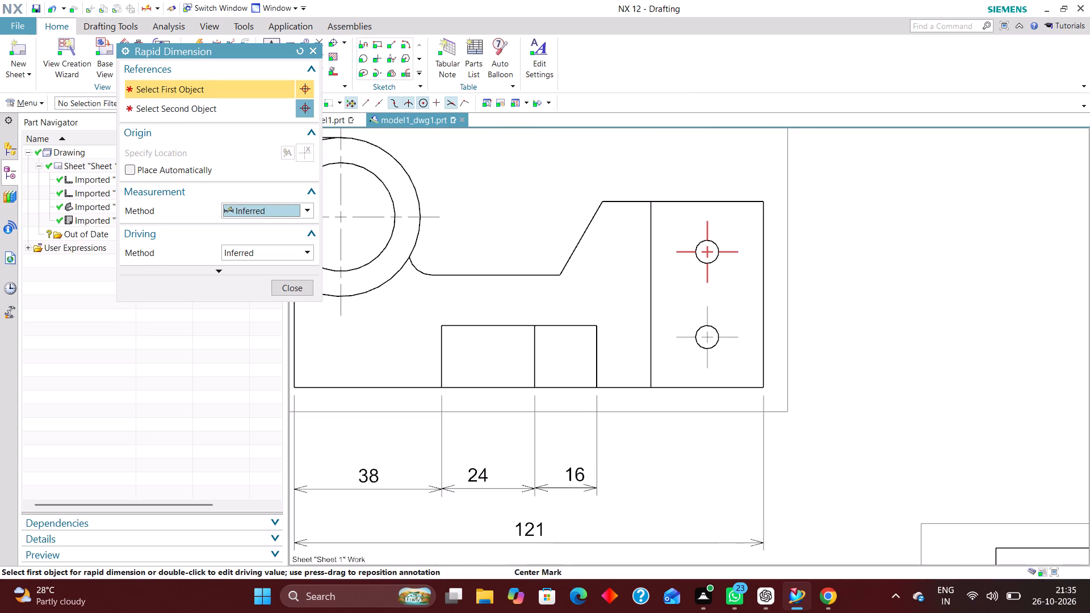
pyautogui.click(732, 251)
pyautogui.click(731, 337)
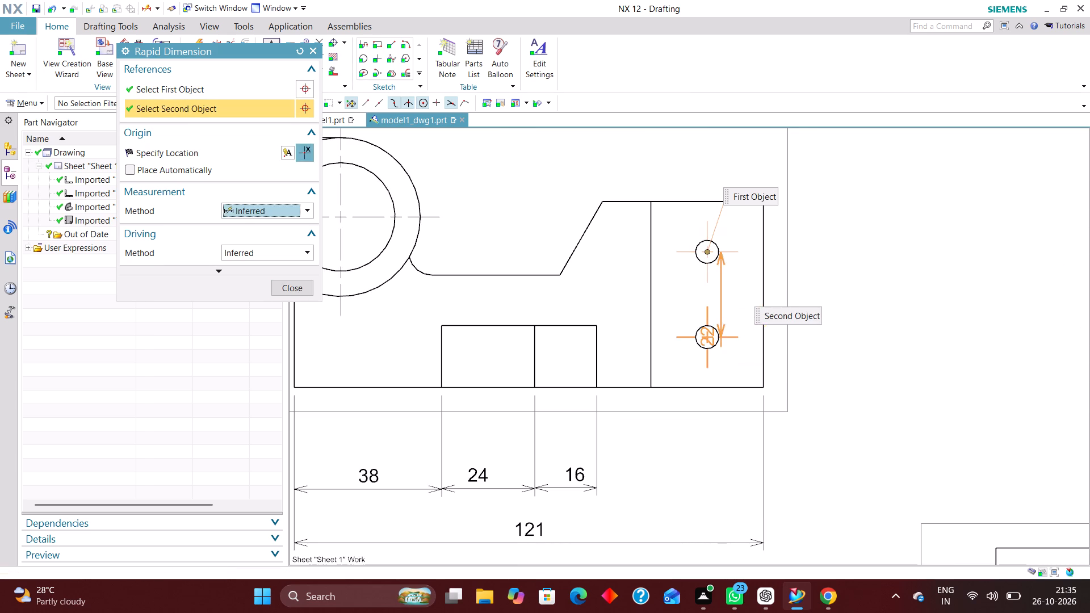
pyautogui.click(824, 290)
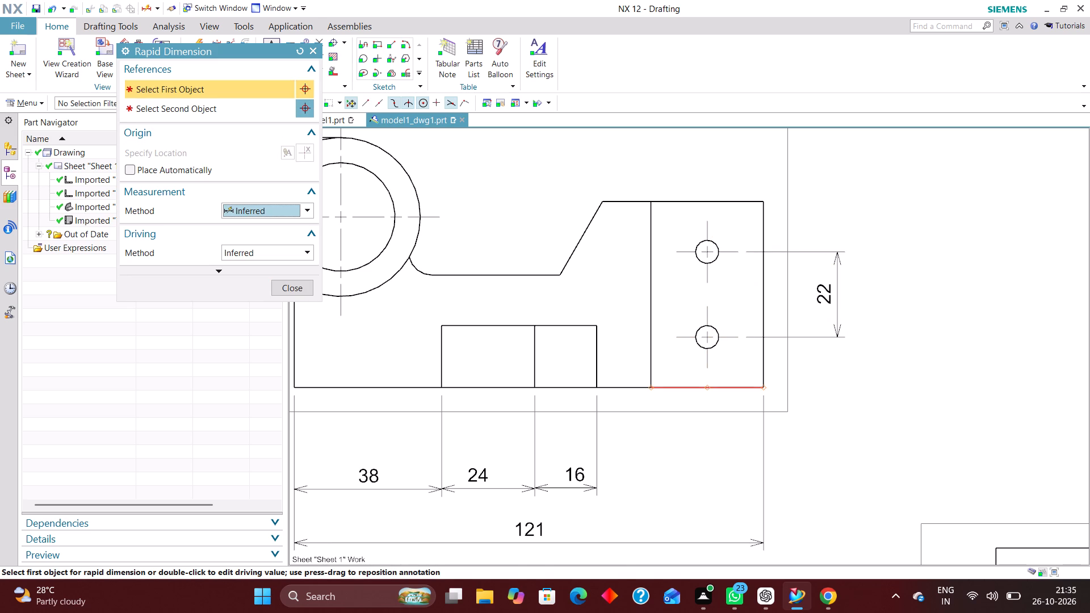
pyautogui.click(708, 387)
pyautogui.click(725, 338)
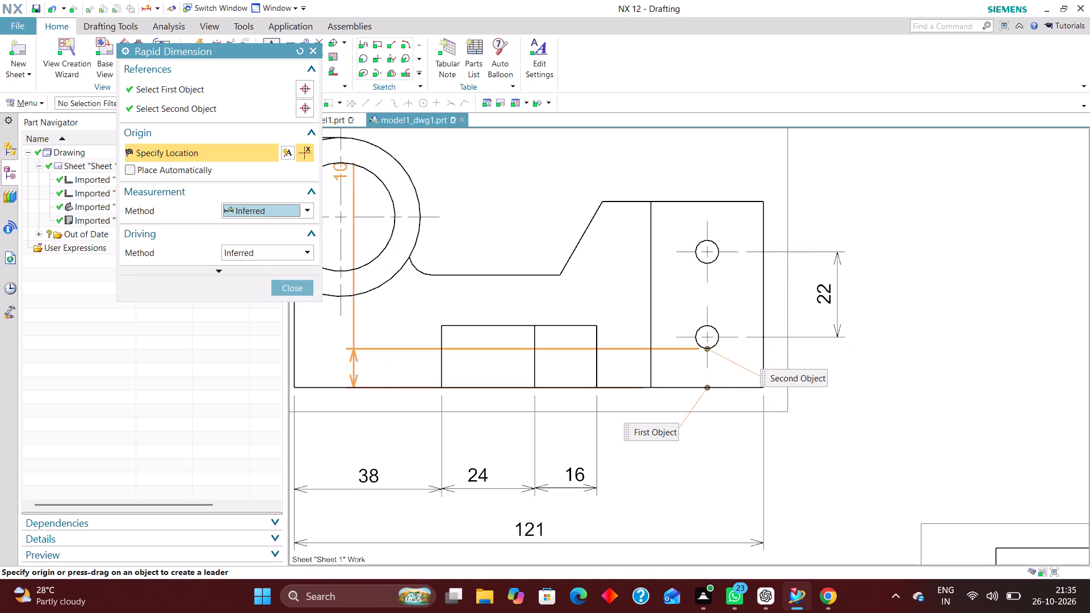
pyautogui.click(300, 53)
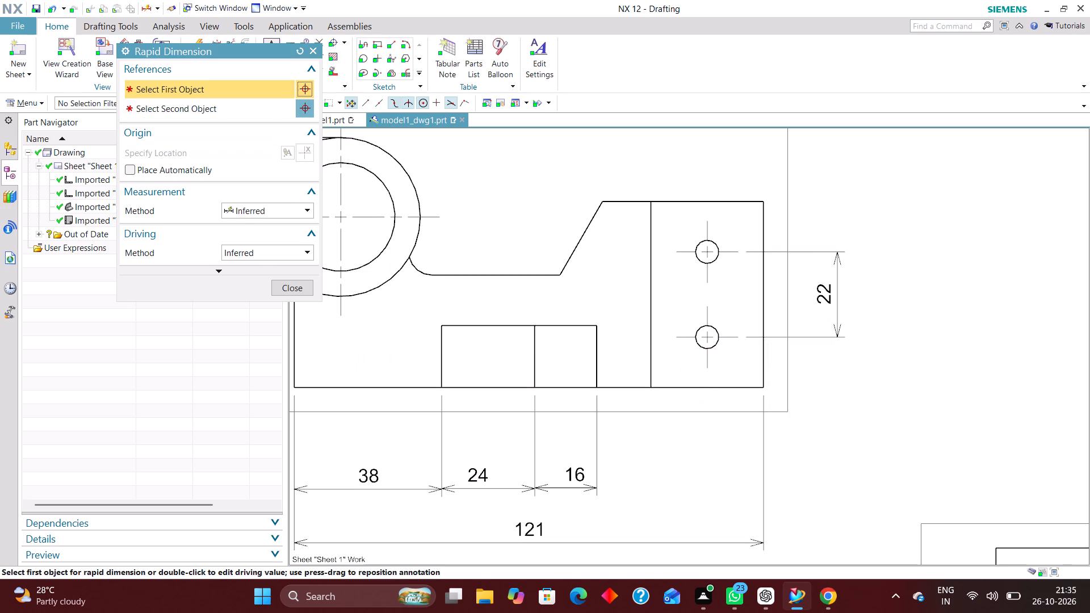
# Dimension the lower small hole's centre height from the base edge, in line with the hole spacing dimension.
pyautogui.click(706, 387)
pyautogui.click(732, 334)
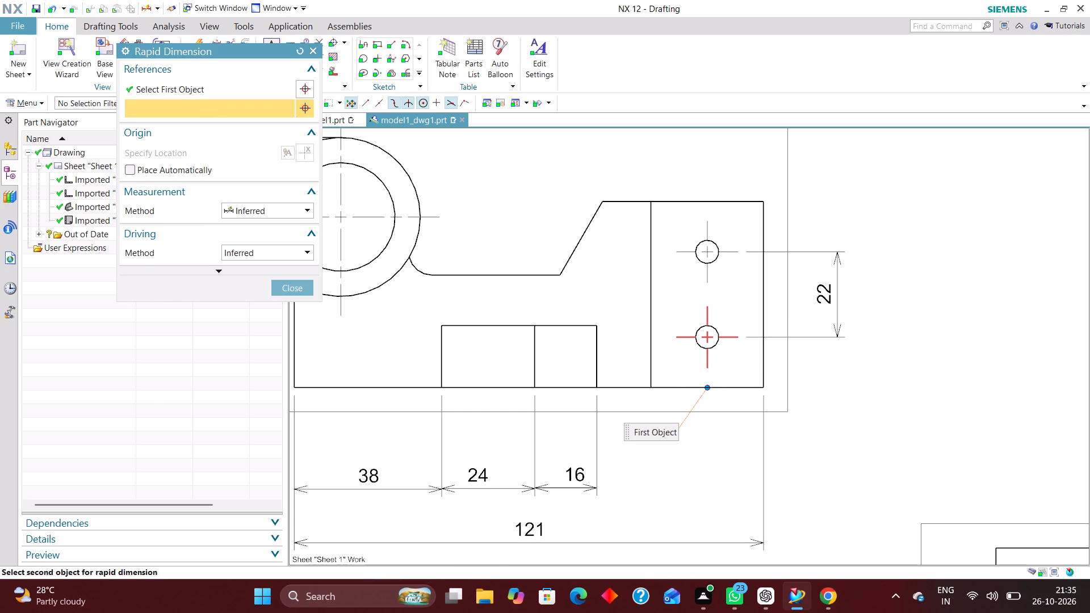
pyautogui.click(824, 358)
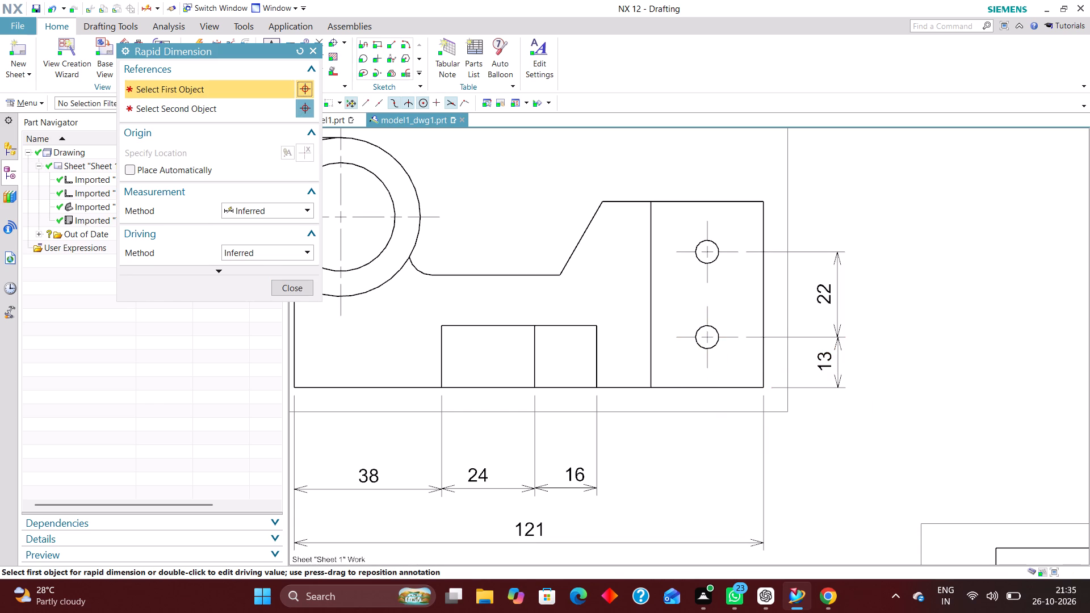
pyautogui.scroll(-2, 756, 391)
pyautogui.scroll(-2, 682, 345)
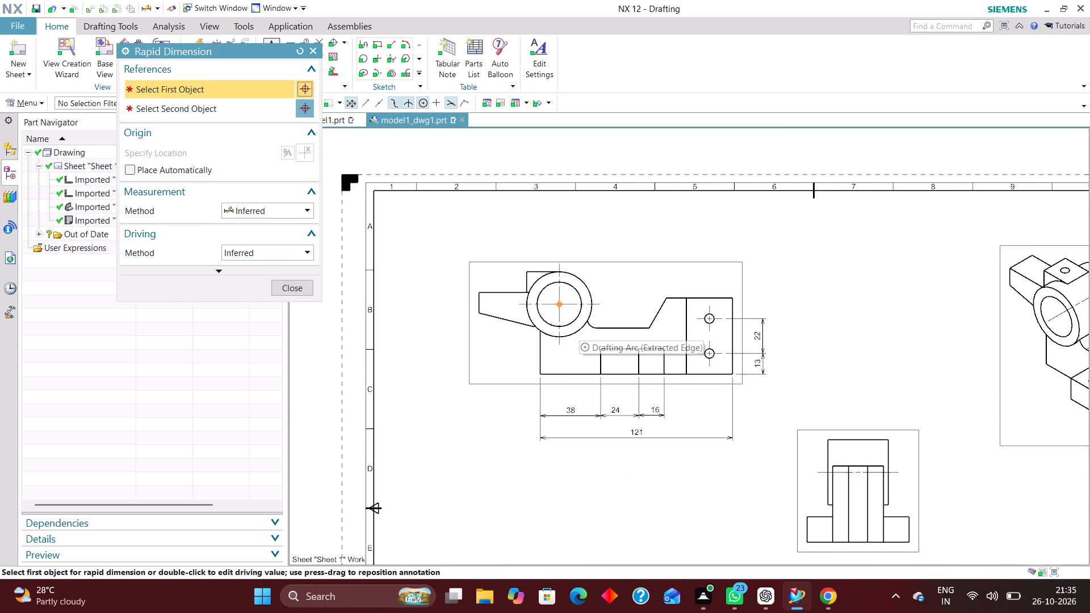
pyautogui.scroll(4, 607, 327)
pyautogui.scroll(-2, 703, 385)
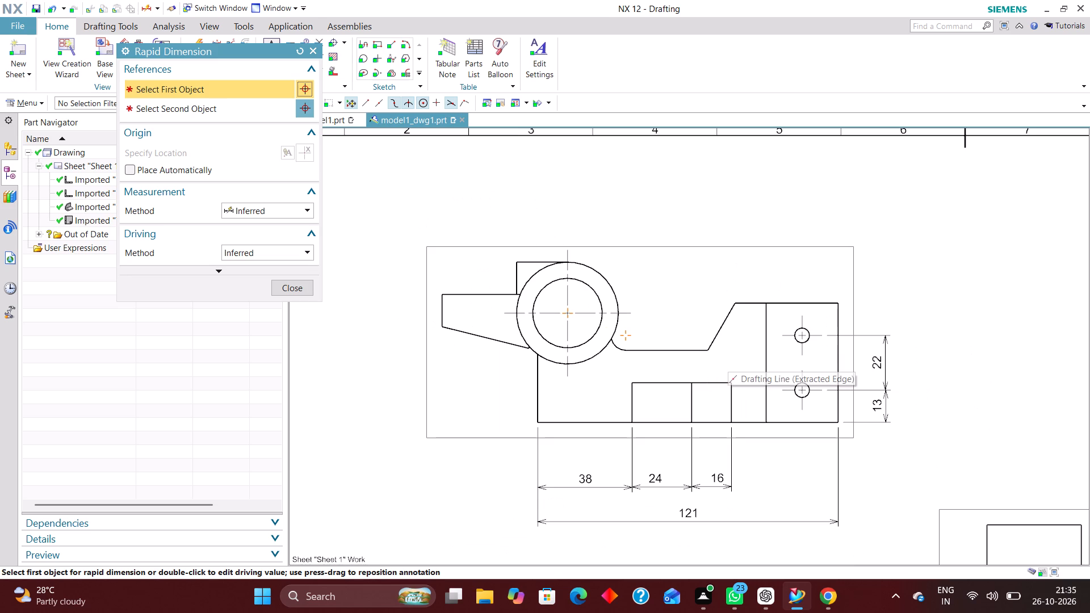
# Dimension the vertical height of the tapered arm's free end, placed left of the Front view.
pyautogui.scroll(1, 737, 316)
pyautogui.scroll(-2, 682, 322)
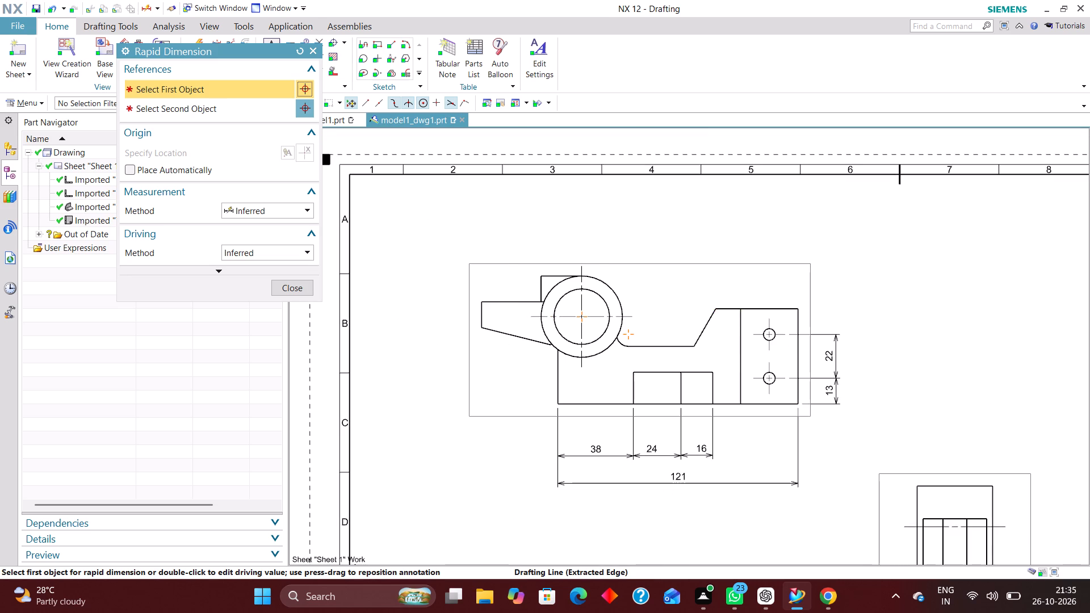
pyautogui.scroll(-1, 666, 322)
pyautogui.scroll(7, 508, 308)
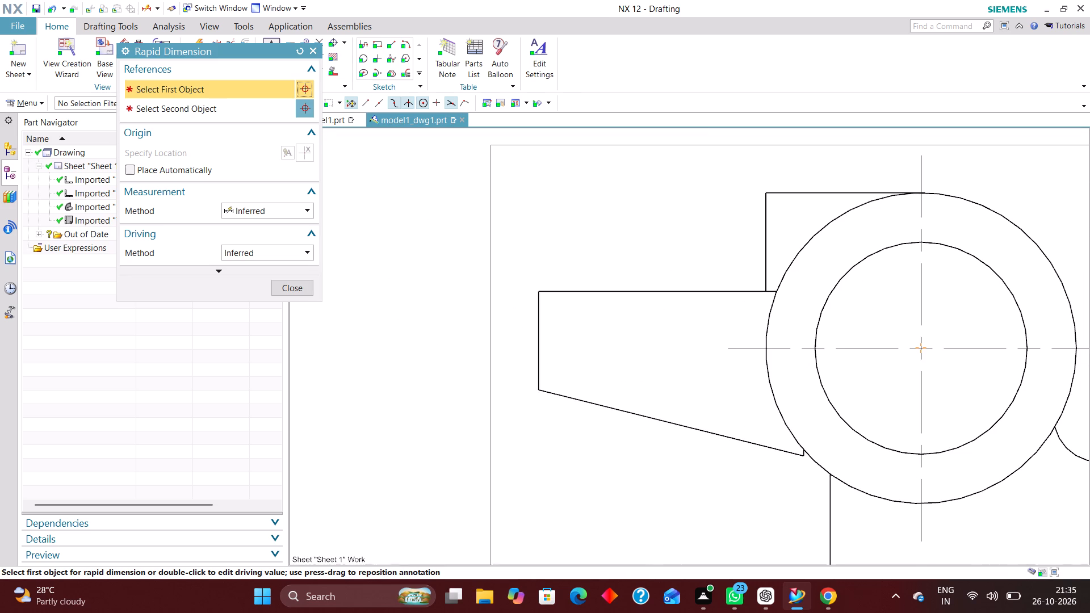
pyautogui.click(536, 293)
pyautogui.click(539, 388)
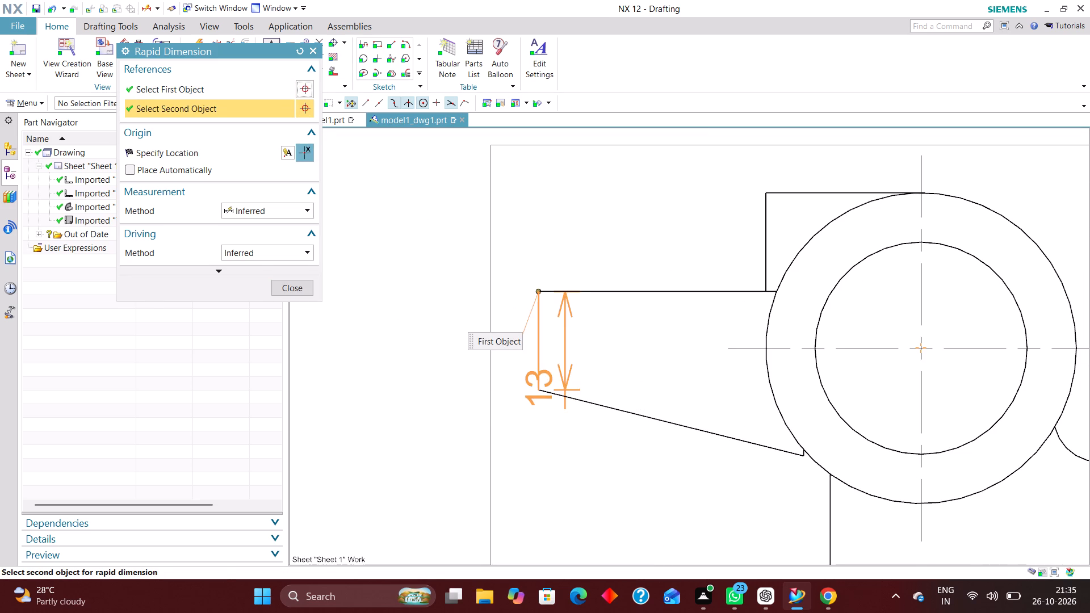
pyautogui.click(433, 347)
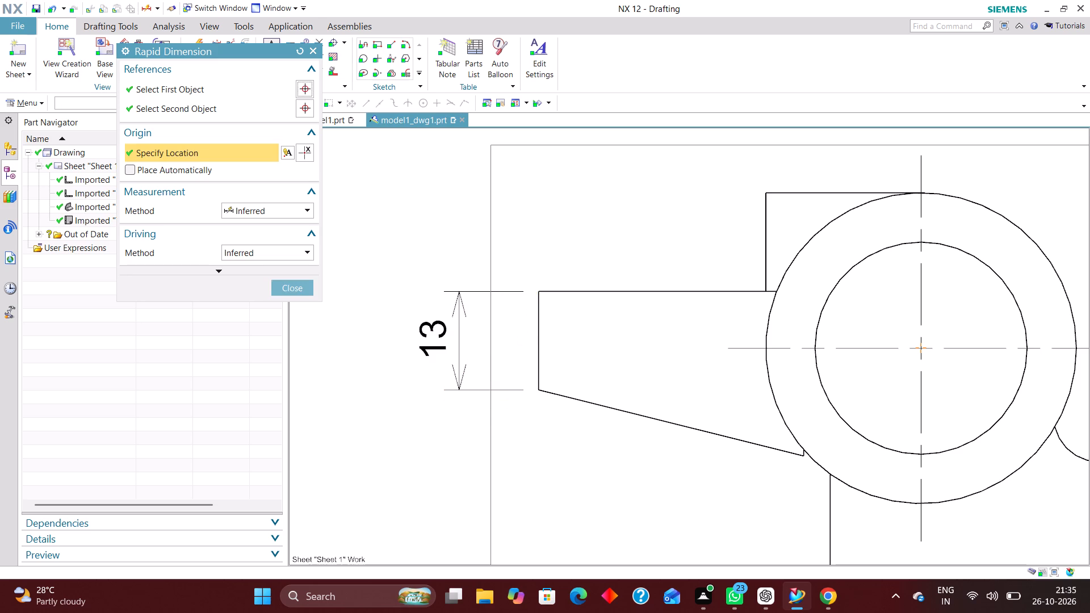
# Dimension the height of the block above the tapered arm, in line with the arm's end height dimension.
pyautogui.scroll(-1, 536, 408)
pyautogui.scroll(-1, 590, 400)
pyautogui.scroll(1, 751, 264)
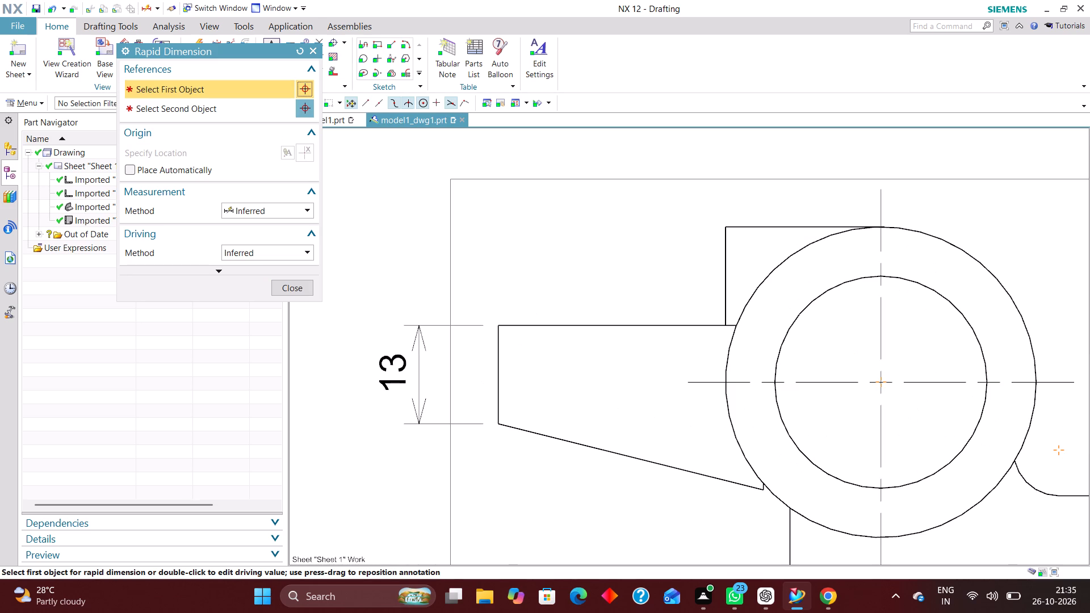
pyautogui.click(727, 225)
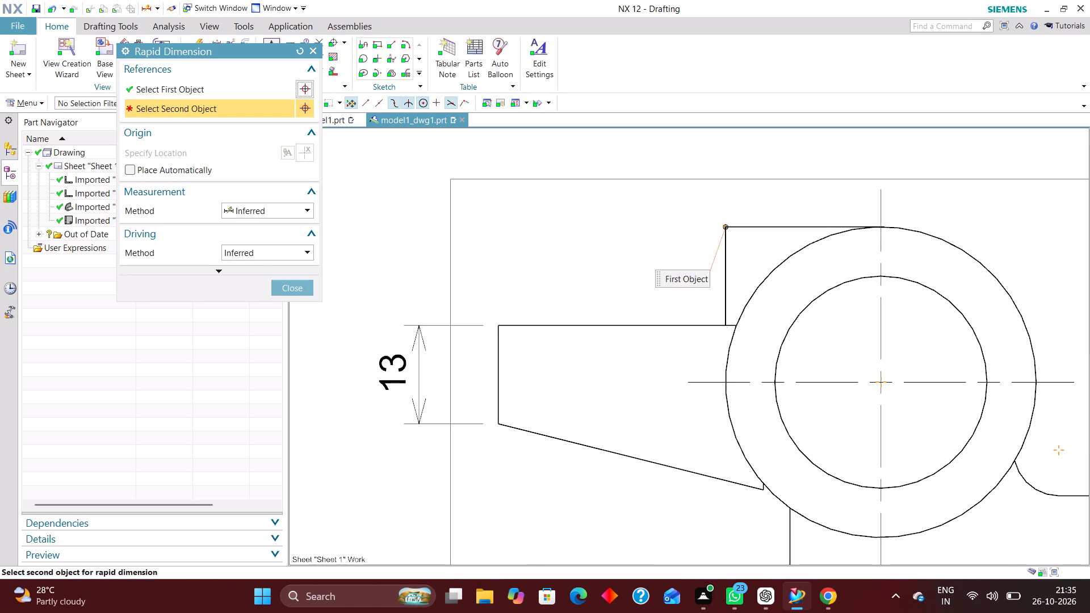
pyautogui.click(726, 327)
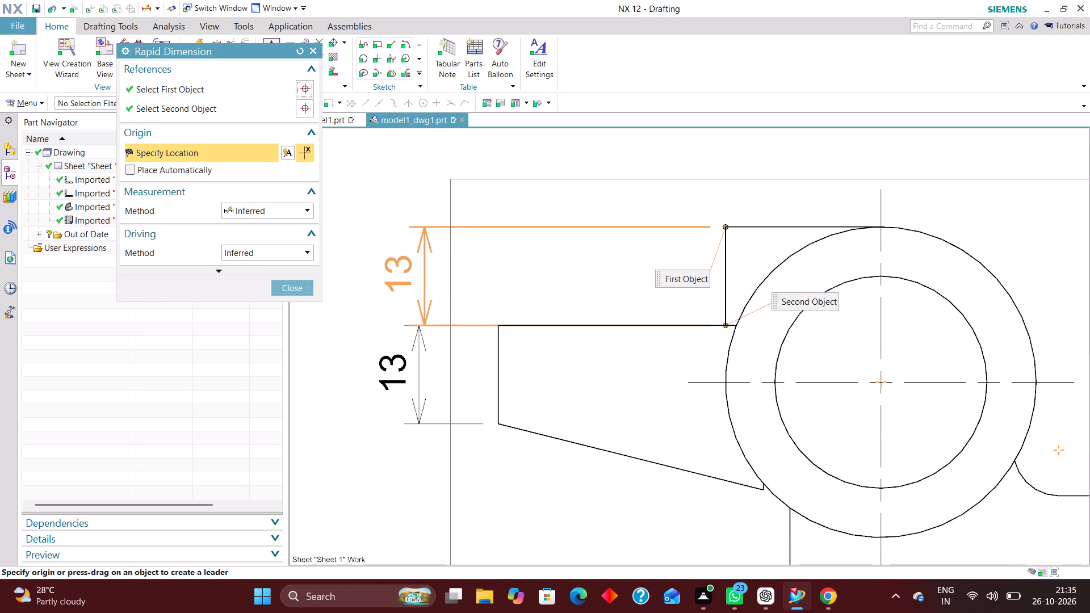
pyautogui.click(392, 282)
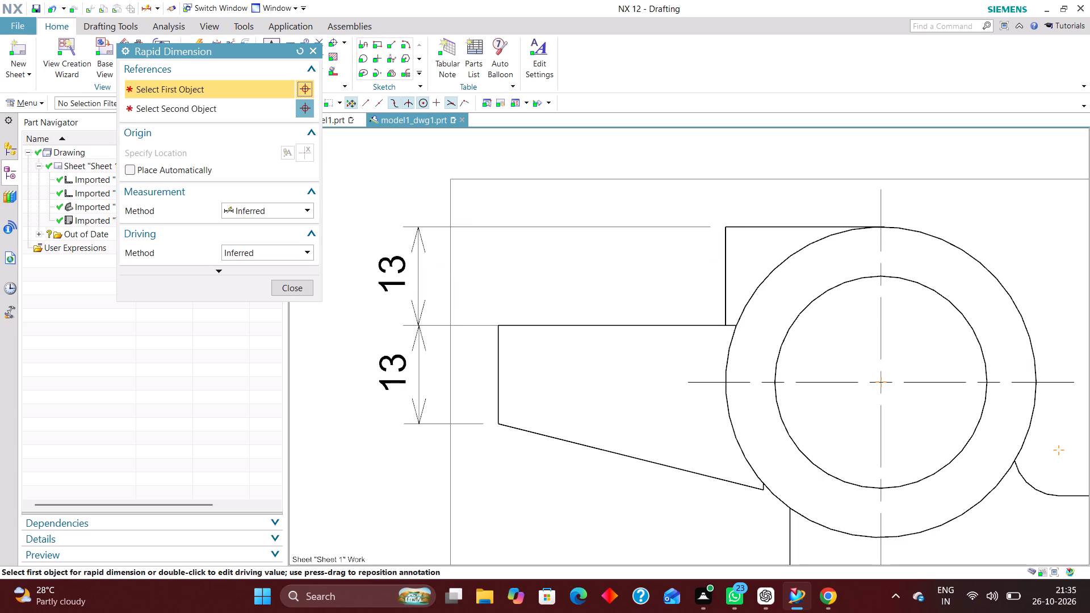
# Dimension the height from the base edge to the recessed horizontal edge, placed just left of the rectangular pad, and finish Rapid Dimension.
pyautogui.scroll(-2, 661, 401)
pyautogui.scroll(-3, 645, 309)
pyautogui.scroll(4, 629, 381)
pyautogui.scroll(-4, 615, 373)
pyautogui.scroll(3, 643, 404)
pyautogui.scroll(-2, 598, 376)
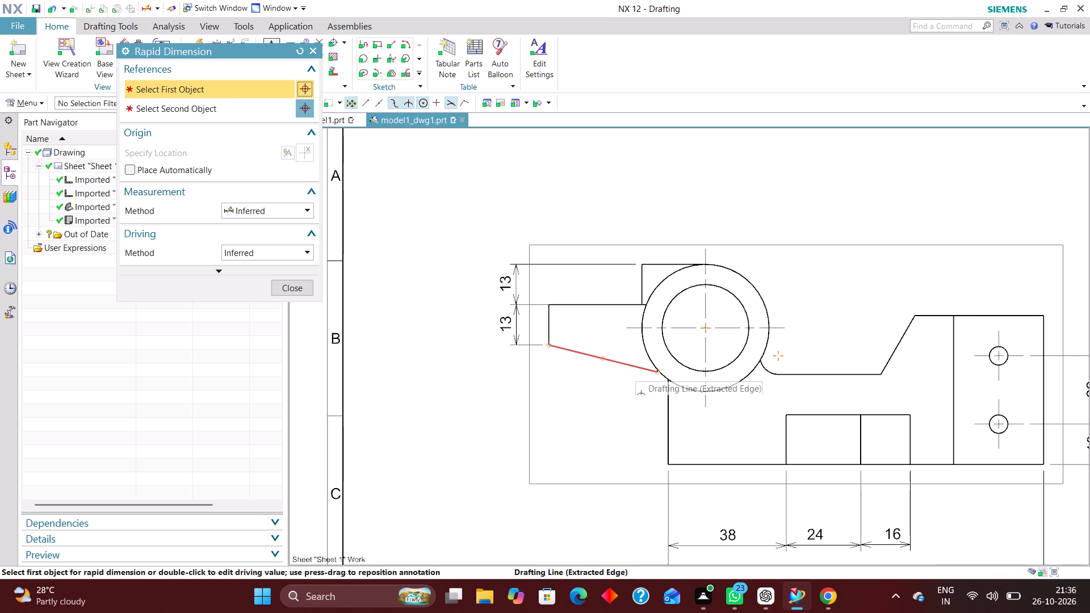
pyautogui.scroll(-1, 578, 383)
pyautogui.scroll(1, 660, 304)
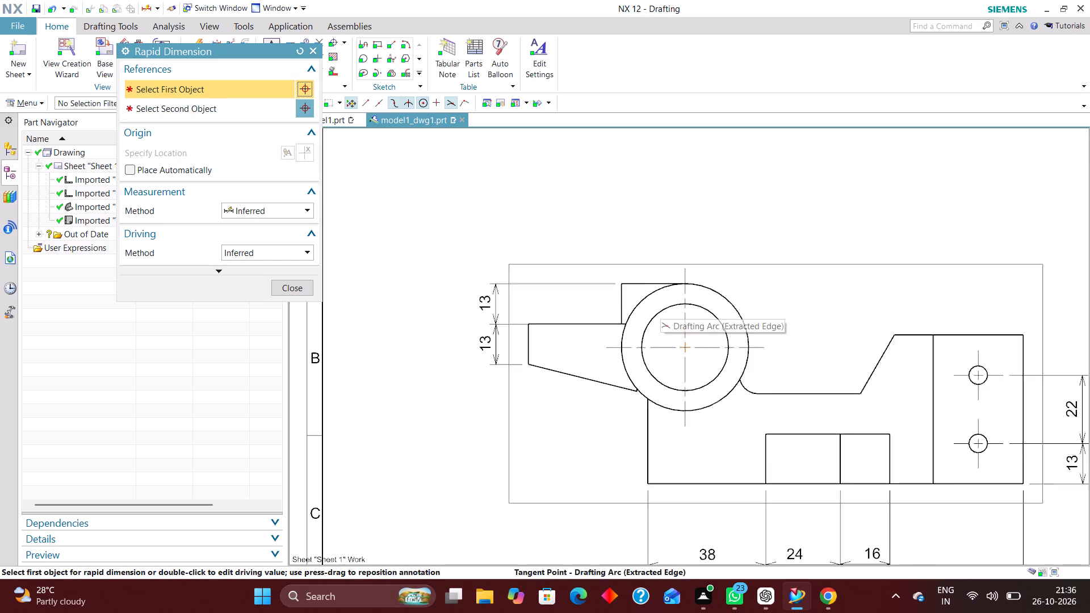
pyautogui.scroll(2, 660, 304)
pyautogui.scroll(-4, 596, 348)
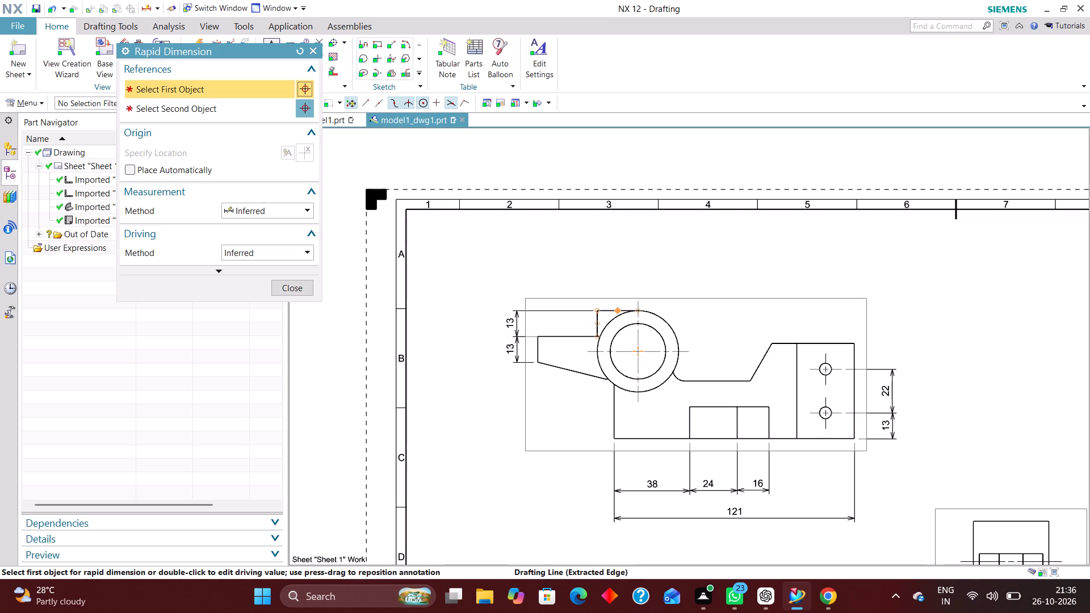
pyautogui.scroll(-1, 677, 383)
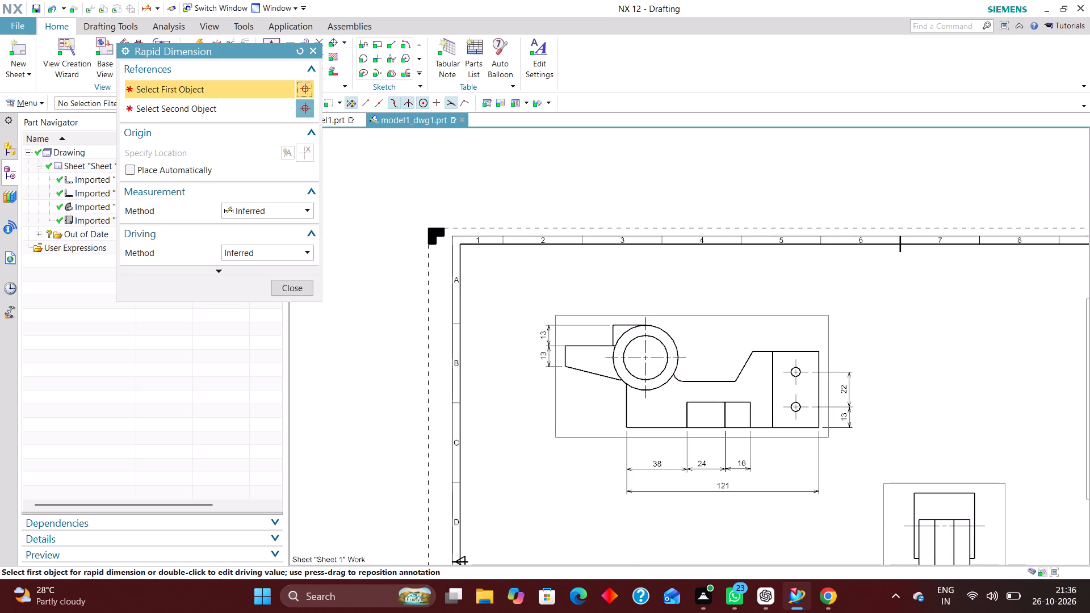
pyautogui.scroll(3, 752, 426)
pyautogui.click(751, 429)
pyautogui.click(727, 356)
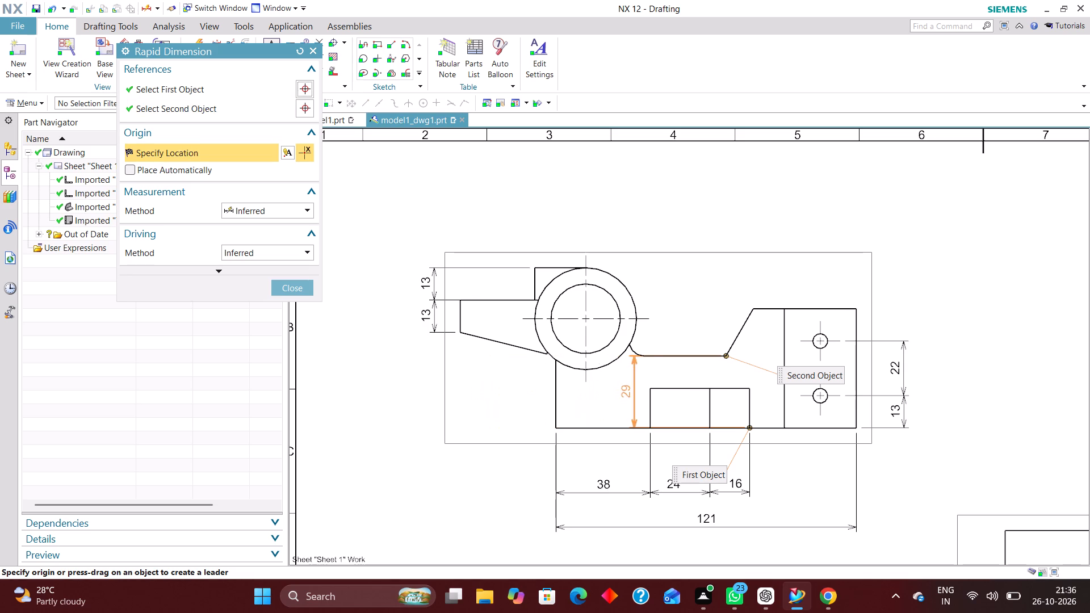
pyautogui.click(627, 389)
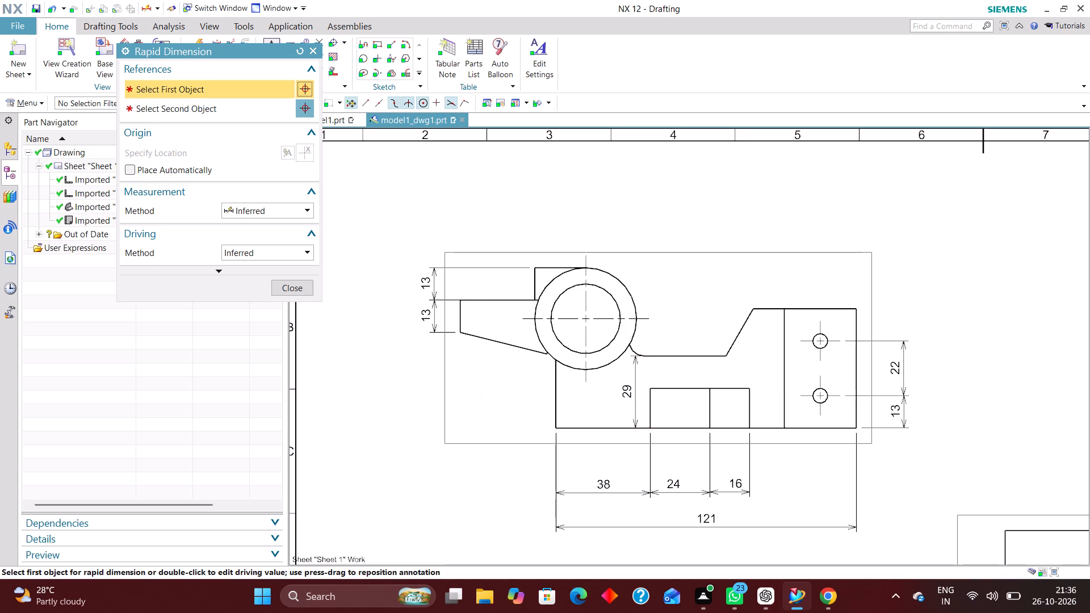
pyautogui.scroll(3, 743, 320)
pyautogui.scroll(-2, 736, 364)
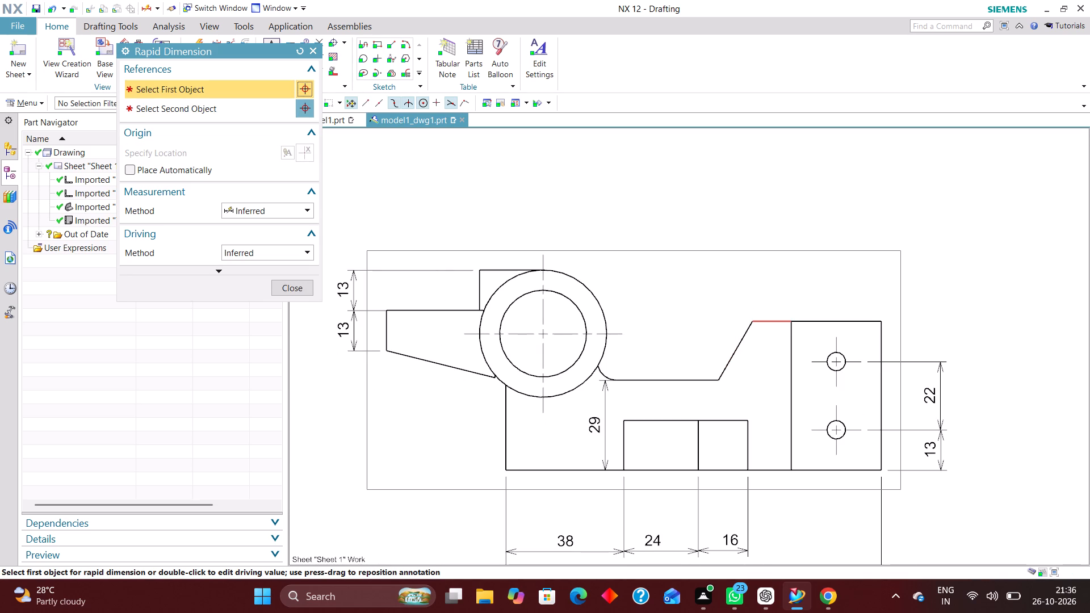
pyautogui.scroll(-3, 682, 288)
pyautogui.scroll(2, 702, 357)
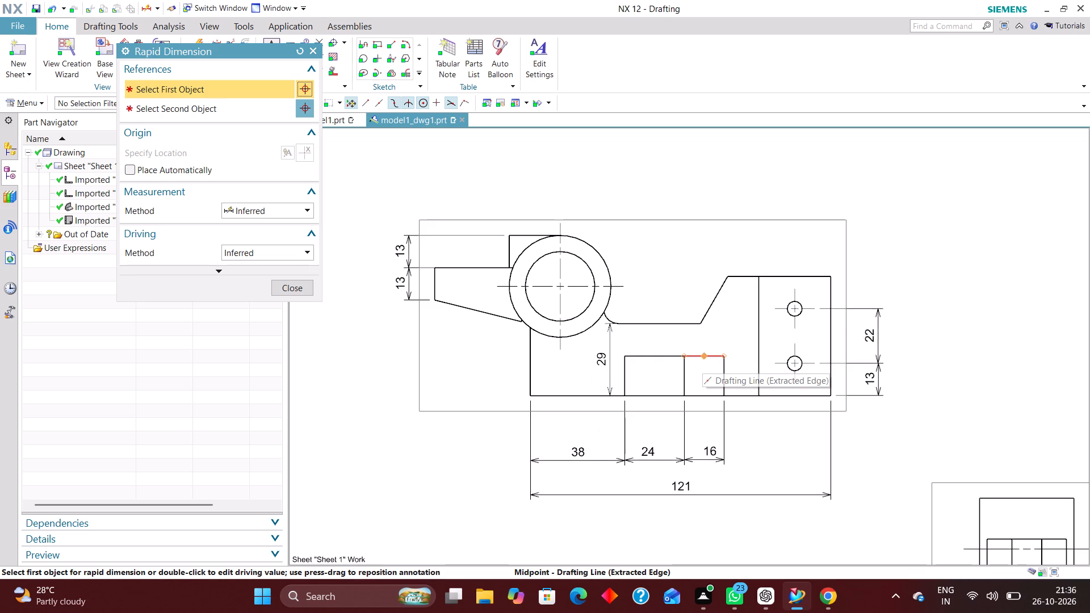
pyautogui.scroll(-3, 708, 317)
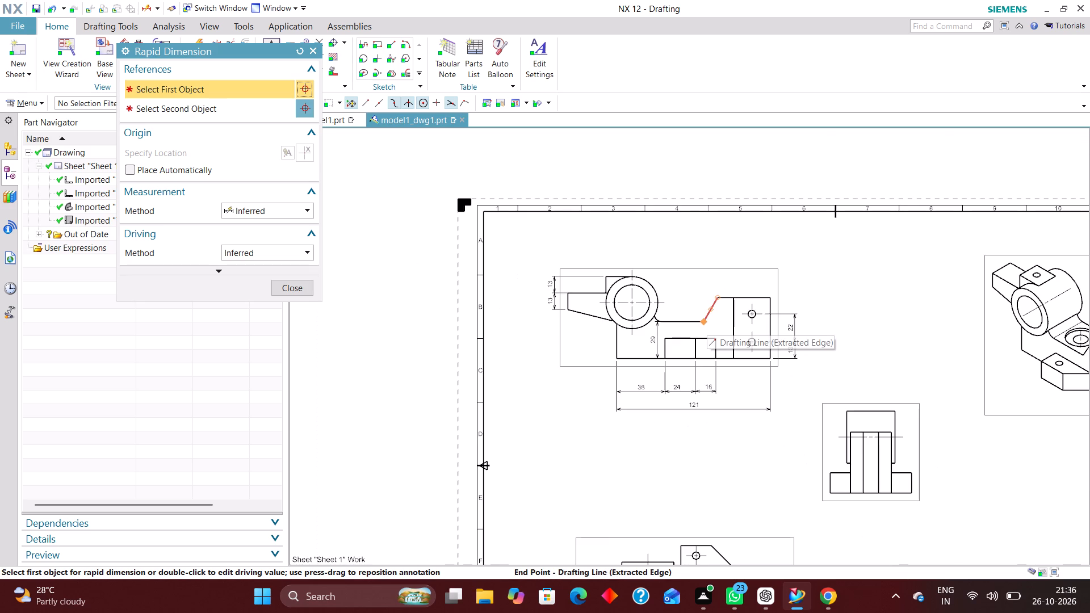
pyautogui.click(302, 283)
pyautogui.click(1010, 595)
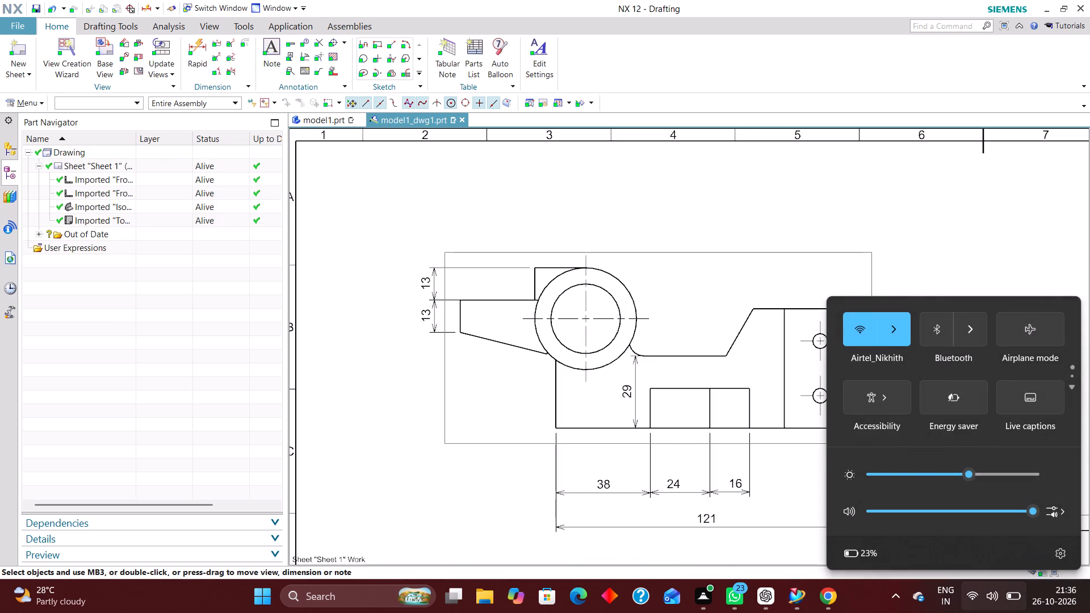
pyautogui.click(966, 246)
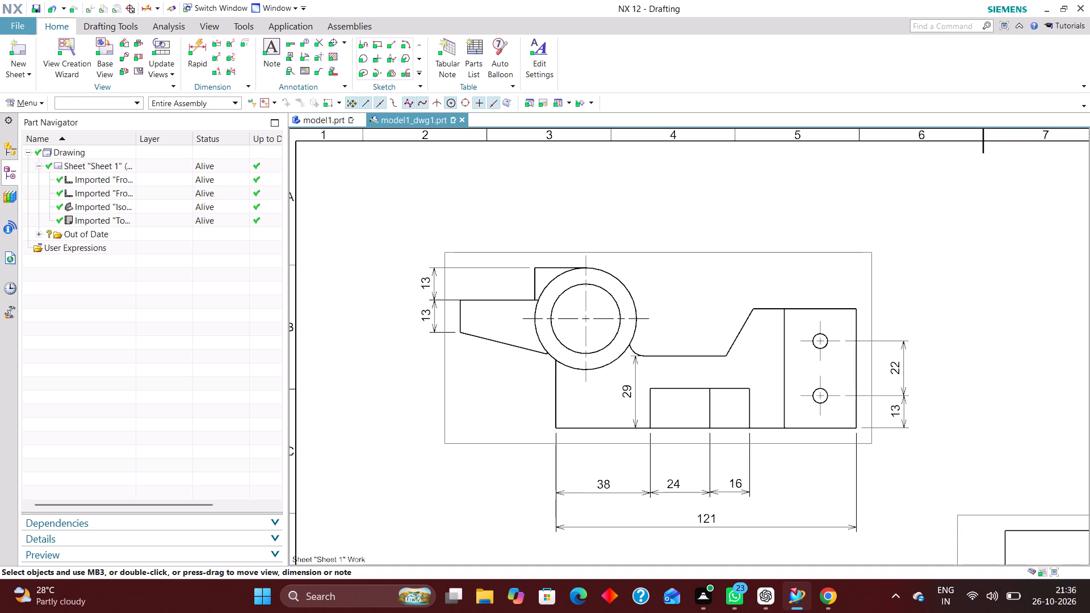
# Add a Rapid Dimension for the width of the narrow end tab in the Top view, placed right of the view.
pyautogui.scroll(-3, 476, 205)
pyautogui.scroll(-2, 575, 332)
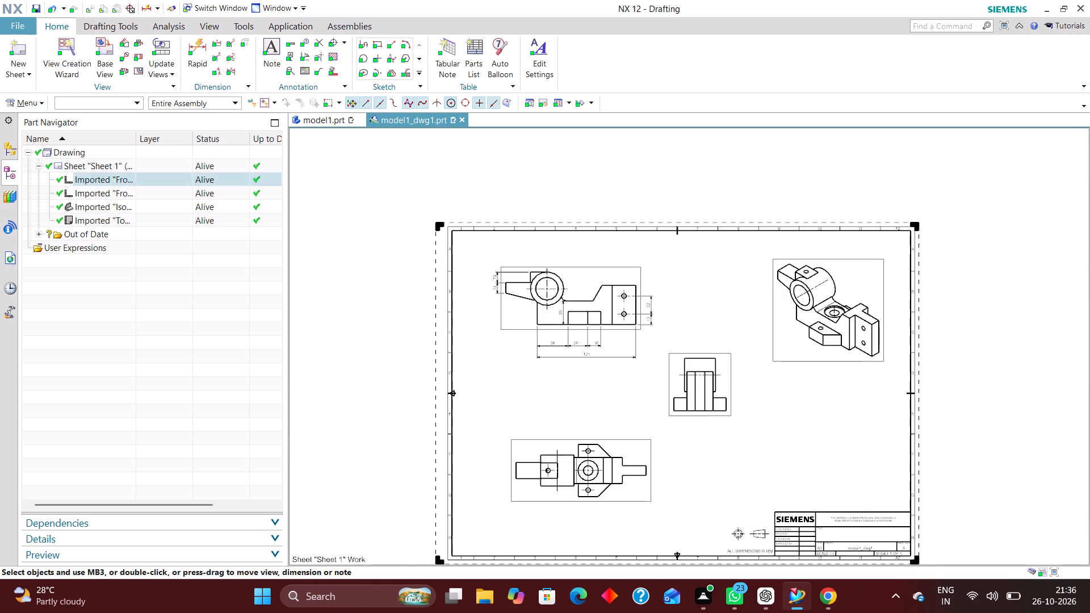
pyautogui.scroll(3, 569, 446)
pyautogui.scroll(-1, 575, 277)
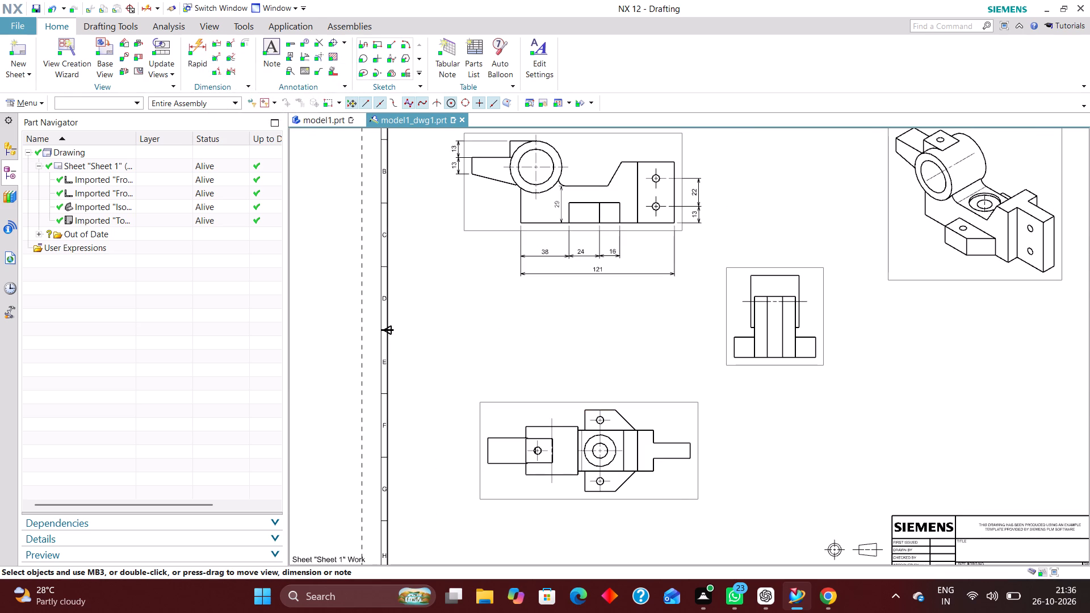
pyautogui.scroll(-1, 605, 354)
pyautogui.scroll(4, 584, 439)
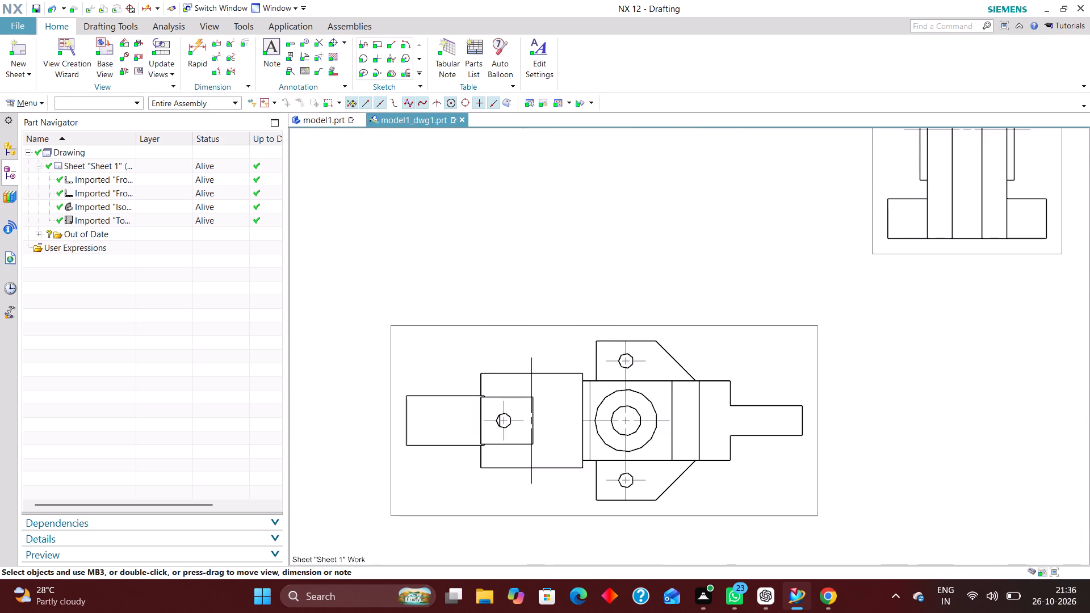
pyautogui.scroll(-1, 609, 355)
pyautogui.scroll(4, 530, 410)
pyautogui.scroll(-2, 544, 345)
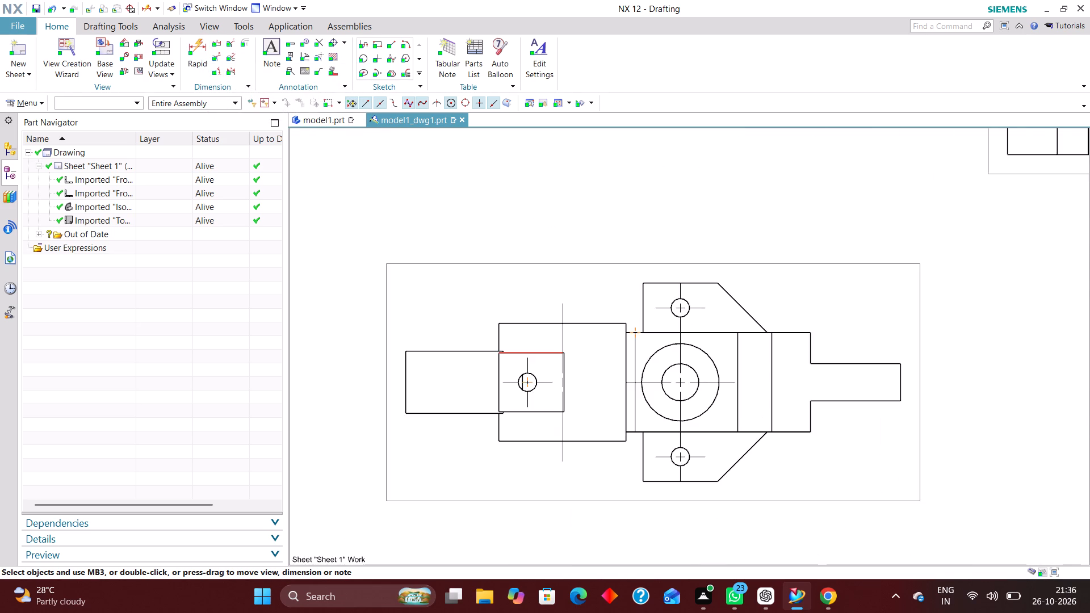
pyautogui.scroll(5, 525, 373)
pyautogui.scroll(-6, 515, 346)
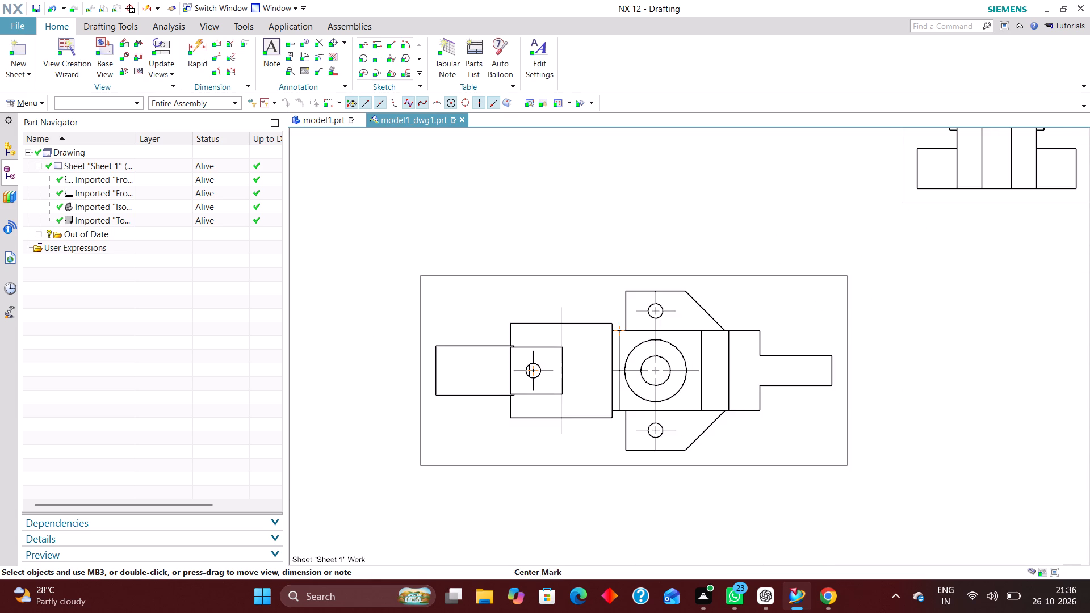
pyautogui.scroll(-3, 588, 374)
pyautogui.scroll(-2, 690, 388)
pyautogui.scroll(2, 692, 361)
pyautogui.moveTo(722, 298); pyautogui.dragTo(598, 289, button='right')
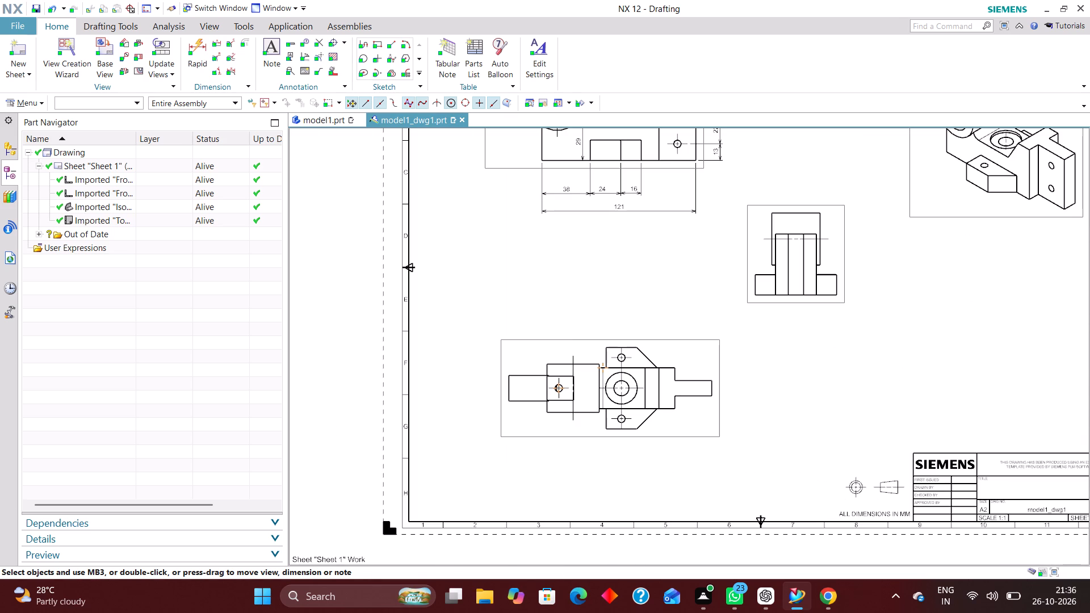
pyautogui.moveTo(664, 270); pyautogui.dragTo(630, 311, button='right')
pyautogui.click(202, 46)
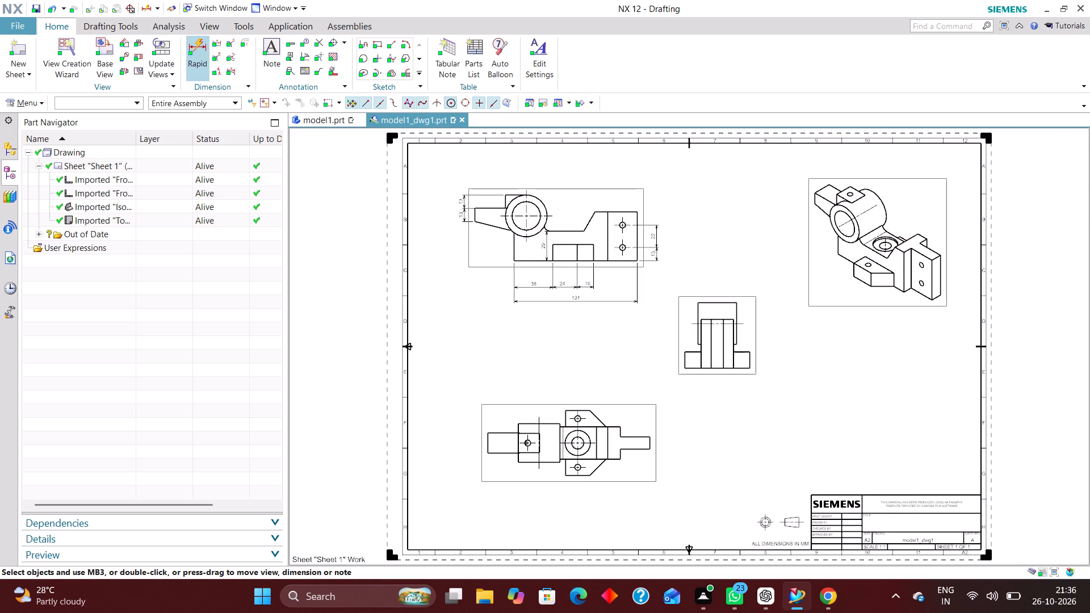
pyautogui.scroll(5, 645, 456)
pyautogui.click(655, 444)
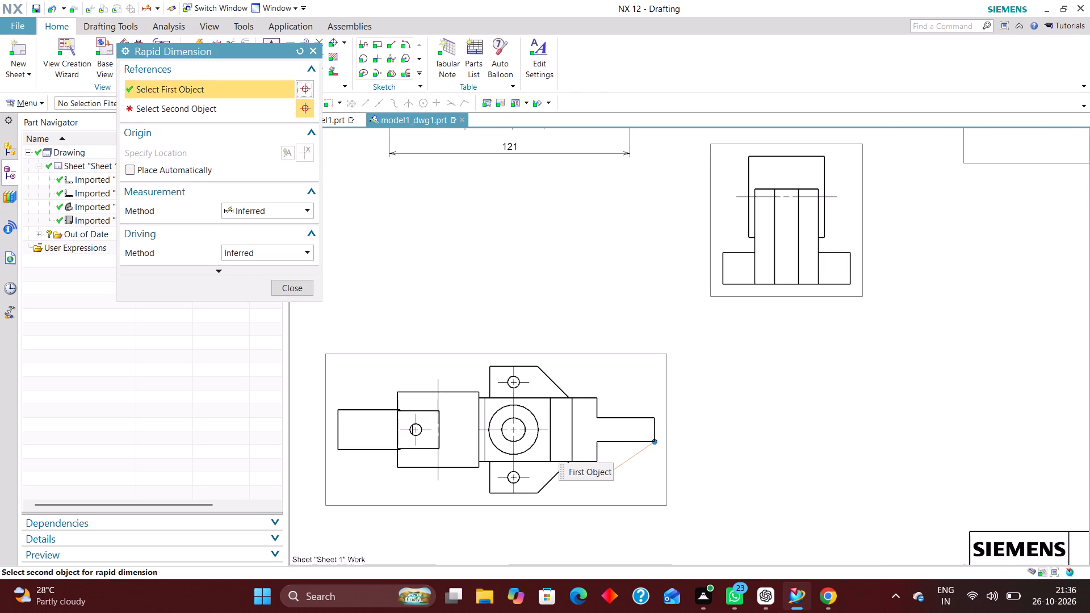
pyautogui.click(652, 415)
pyautogui.click(690, 429)
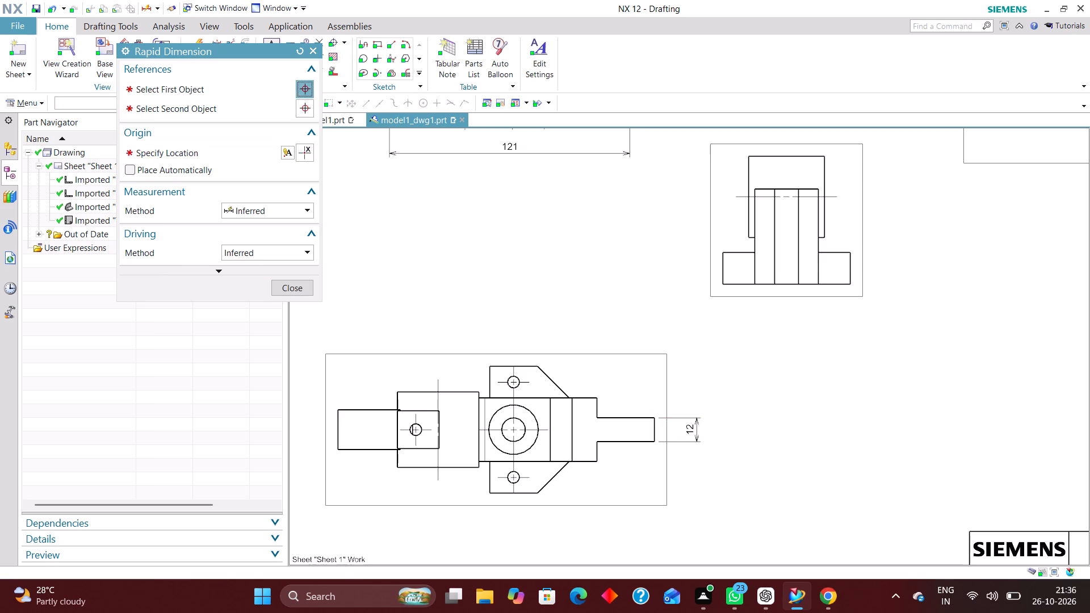
# Dimension the step from the narrow tab's upper edge to the wider body's upper edge, in line with the tab width dimension.
pyautogui.click(597, 419)
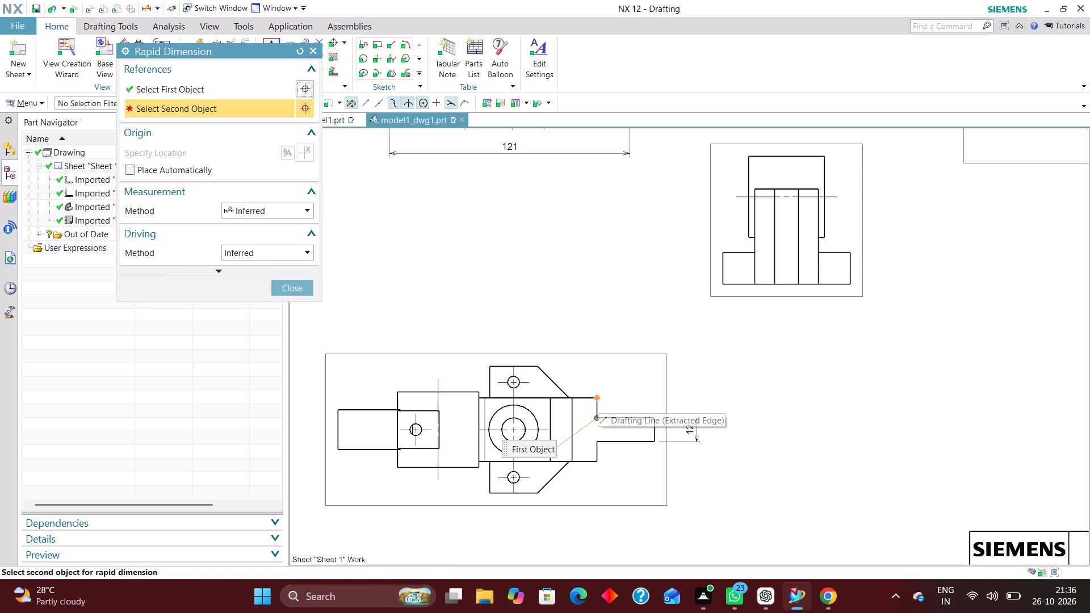
pyautogui.click(598, 398)
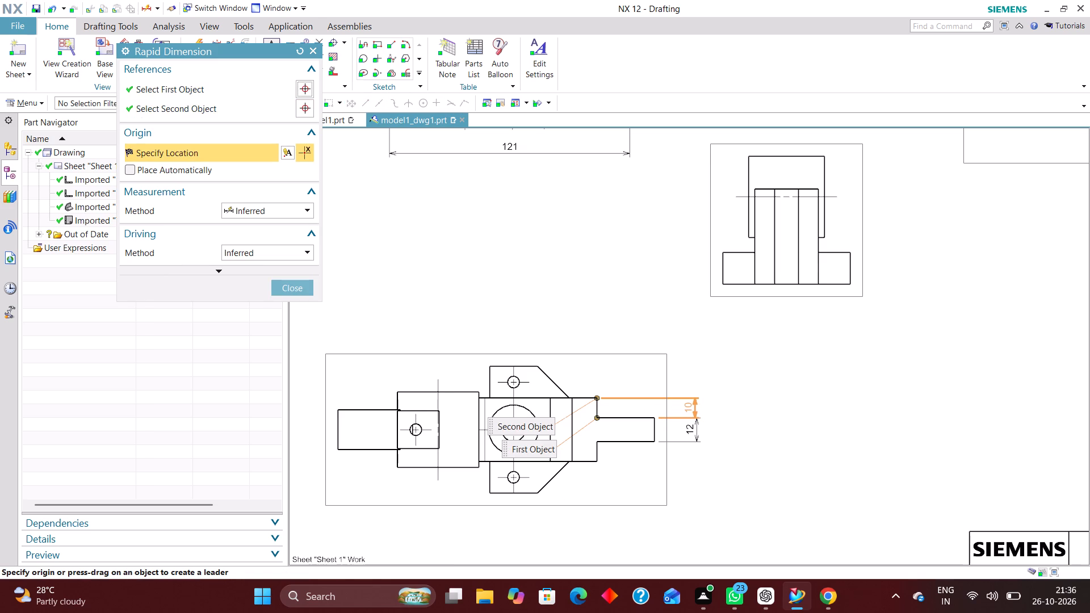
pyautogui.click(689, 408)
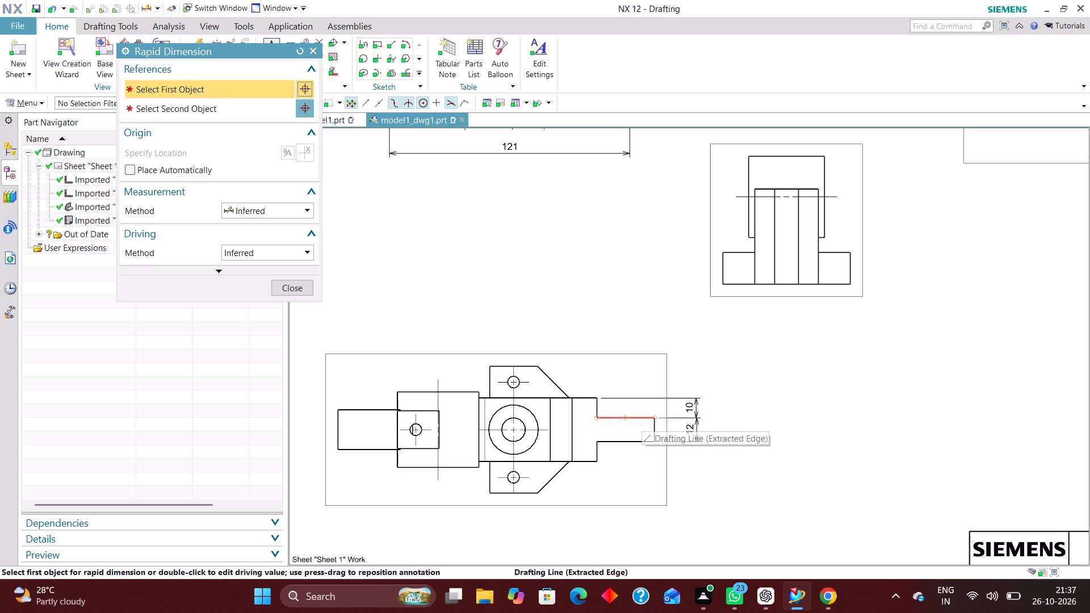
# Dimension the horizontal distance from the wide cylindrical block's outer corner to the lower lug's near corner, placed below the Top view.
pyautogui.scroll(-2, 634, 341)
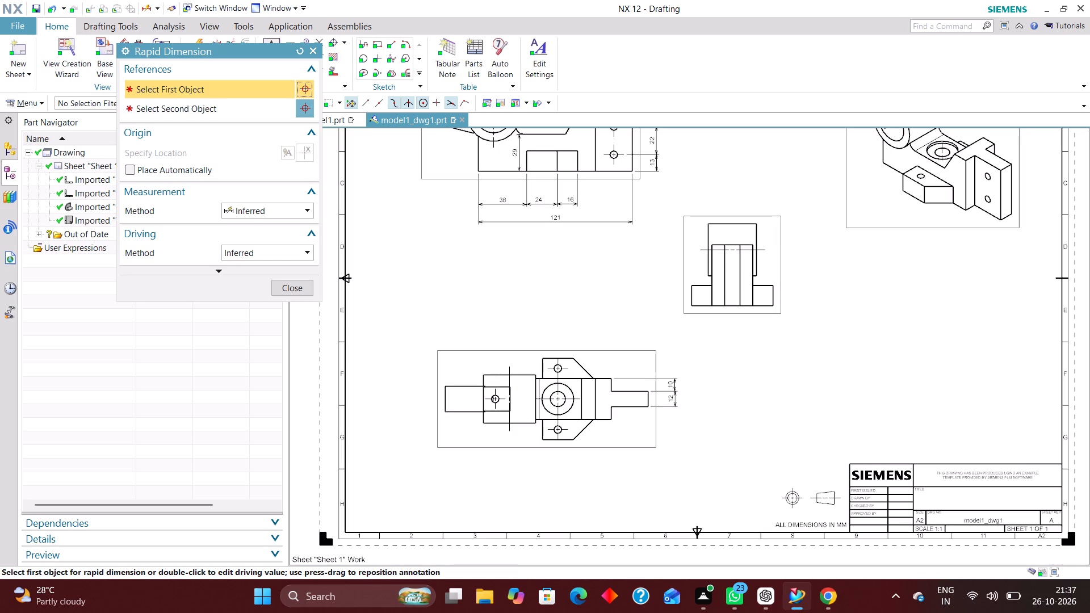
pyautogui.scroll(4, 526, 431)
pyautogui.scroll(-2, 575, 376)
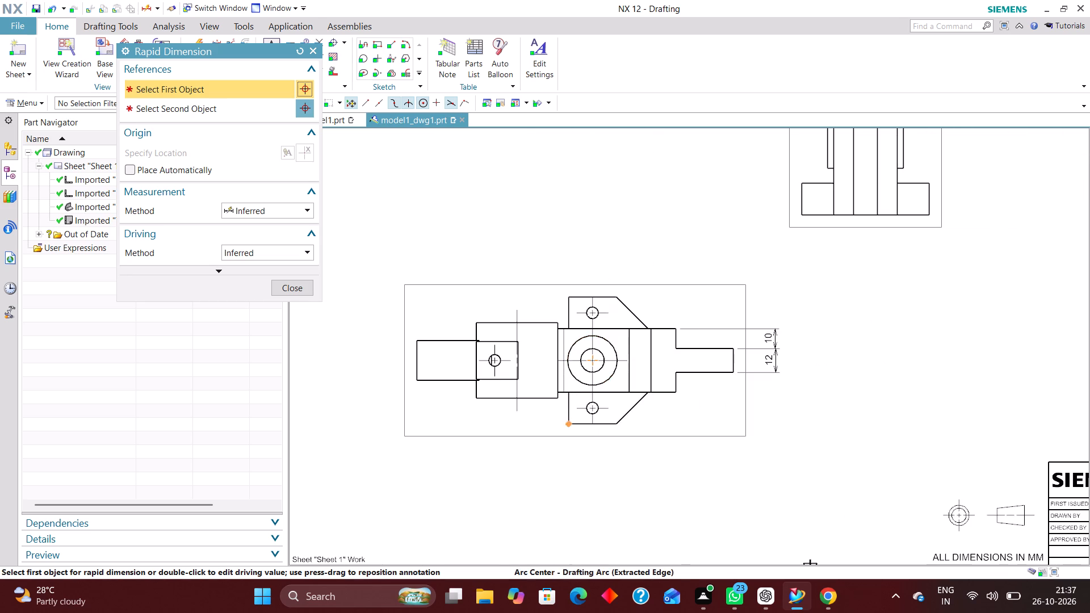
pyautogui.scroll(4, 570, 431)
pyautogui.scroll(-2, 615, 387)
pyautogui.scroll(2, 453, 375)
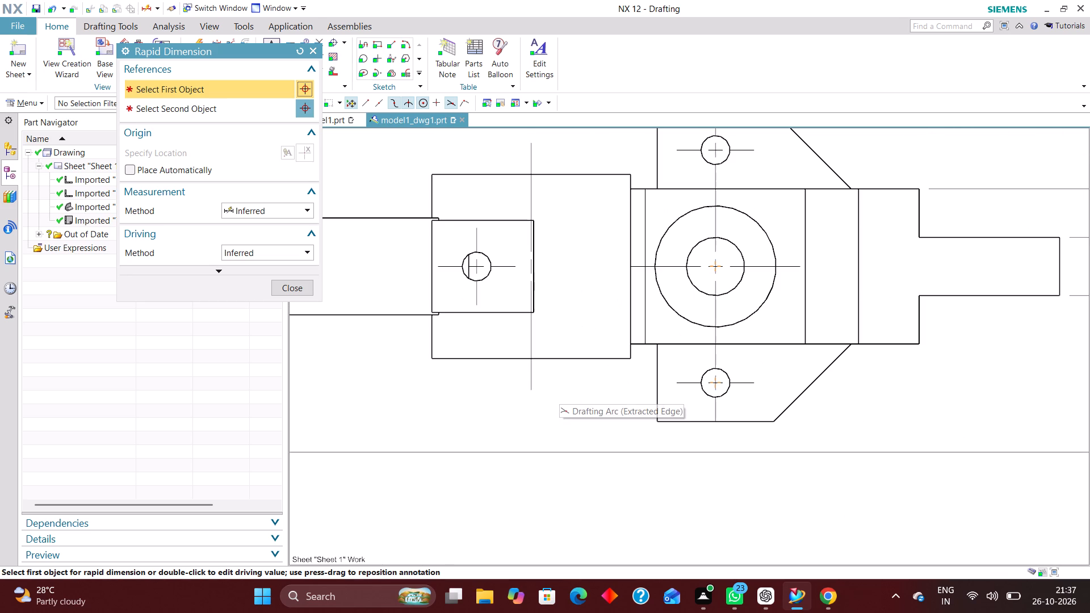
pyautogui.click(430, 359)
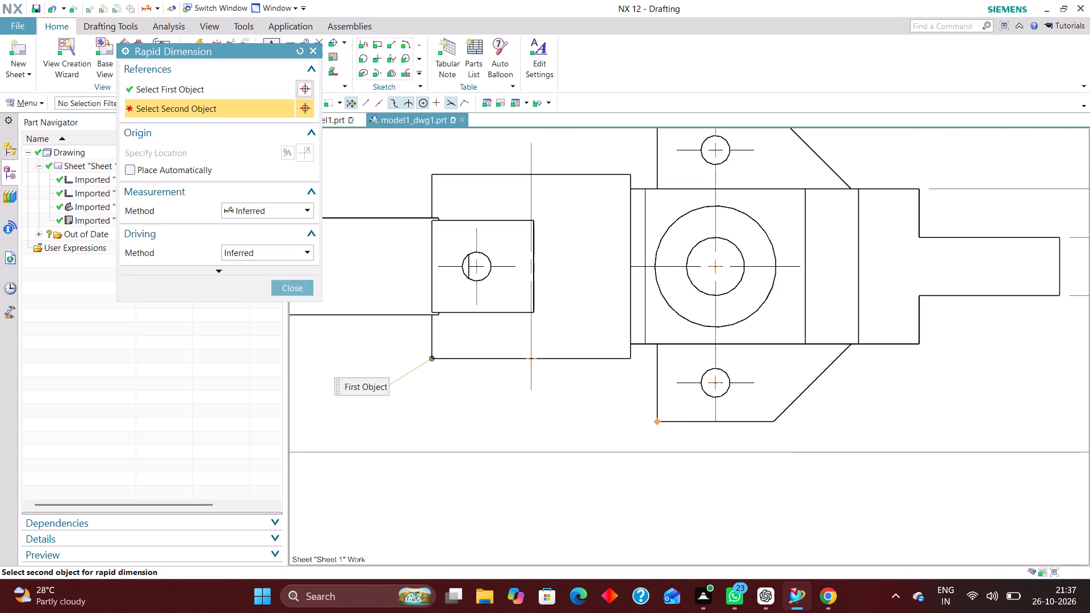
pyautogui.click(653, 419)
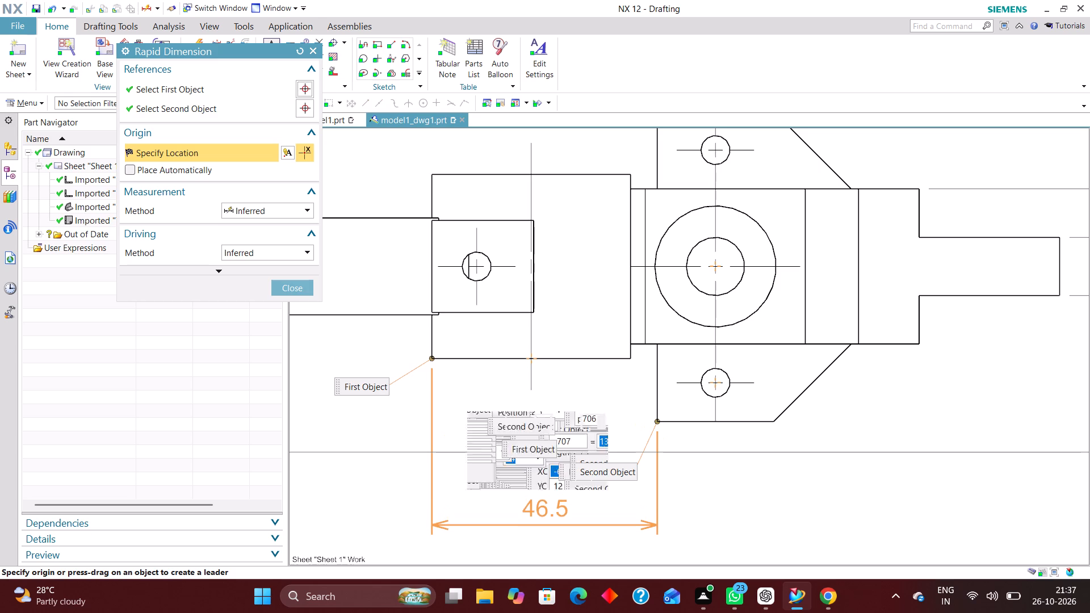
pyautogui.click(543, 508)
# Dimension the length of the lower lug's straight outer edge, placed roughly in line with the previous horizontal dimension.
pyautogui.scroll(-2, 529, 428)
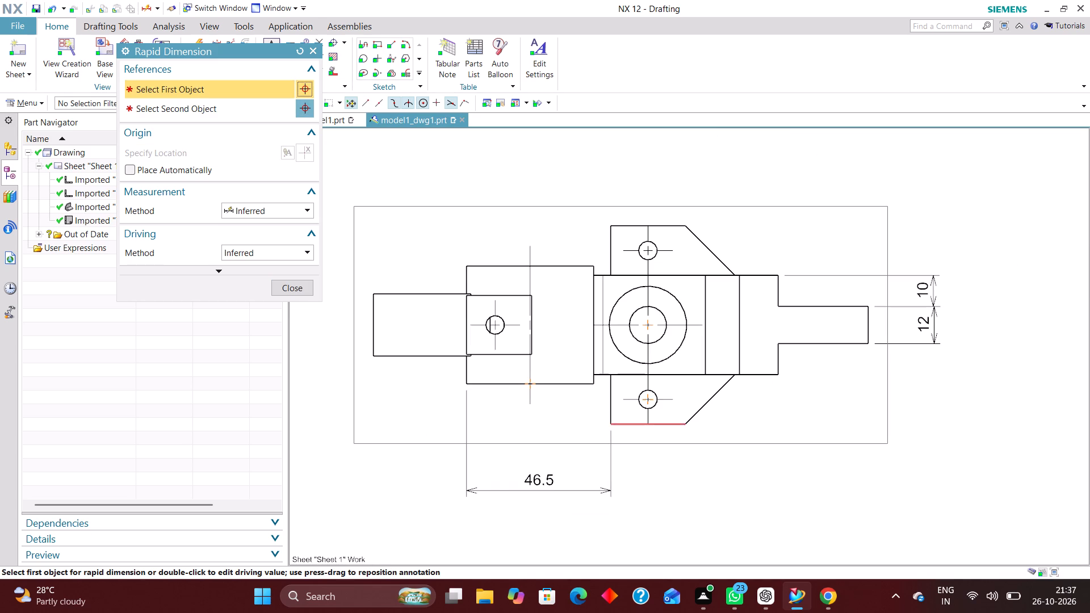
pyautogui.scroll(3, 647, 439)
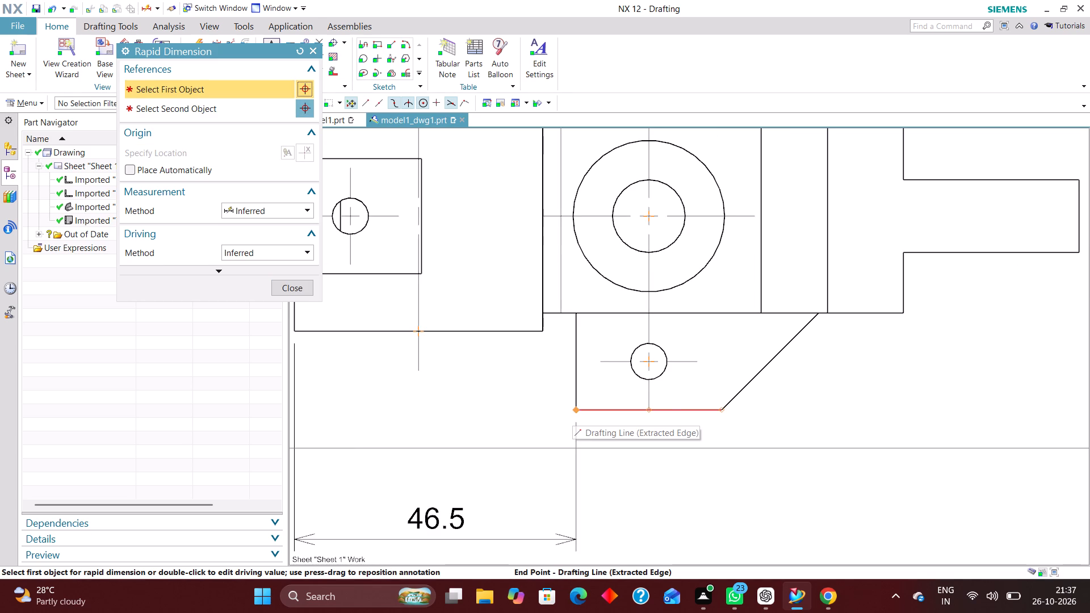
pyautogui.click(573, 413)
pyautogui.click(721, 413)
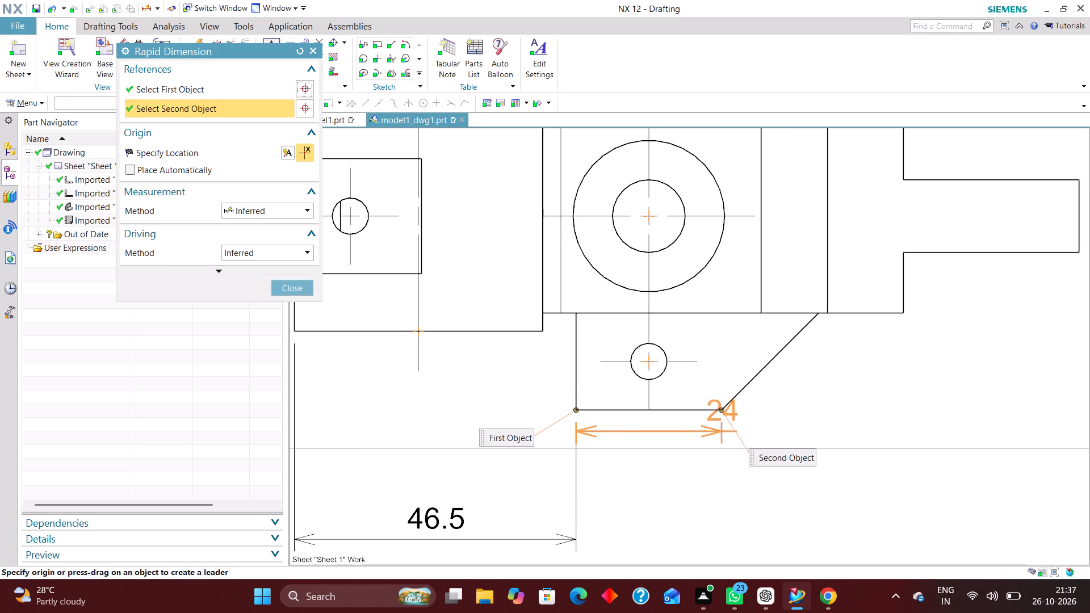
pyautogui.click(666, 513)
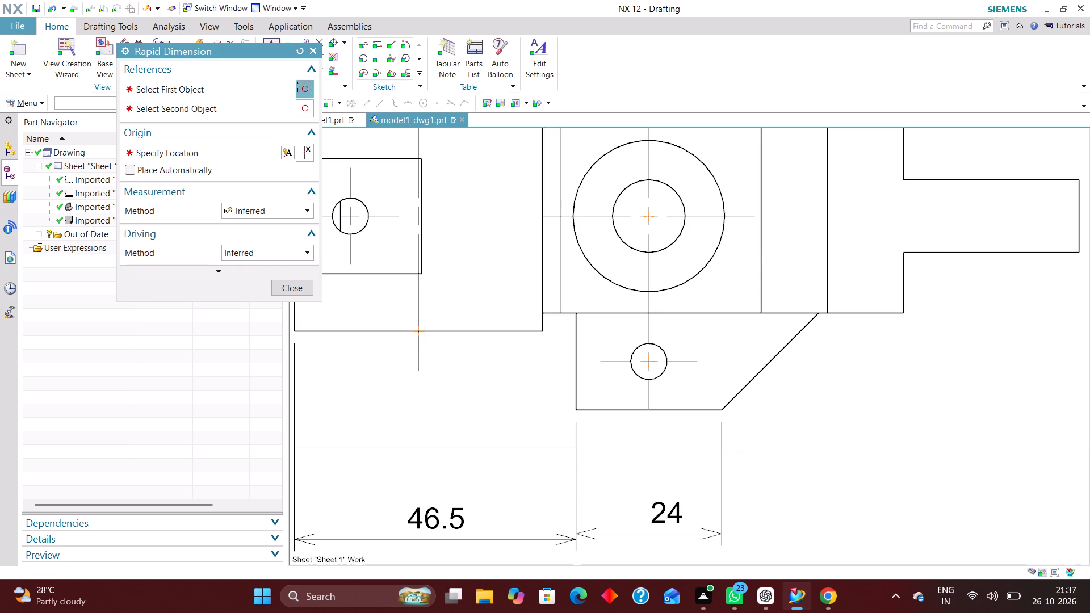
# Dimension the lower lug's projection between the ends of its angled edge, placed vertically below the narrow end tab.
pyautogui.scroll(-6, 639, 494)
pyautogui.scroll(-3, 628, 392)
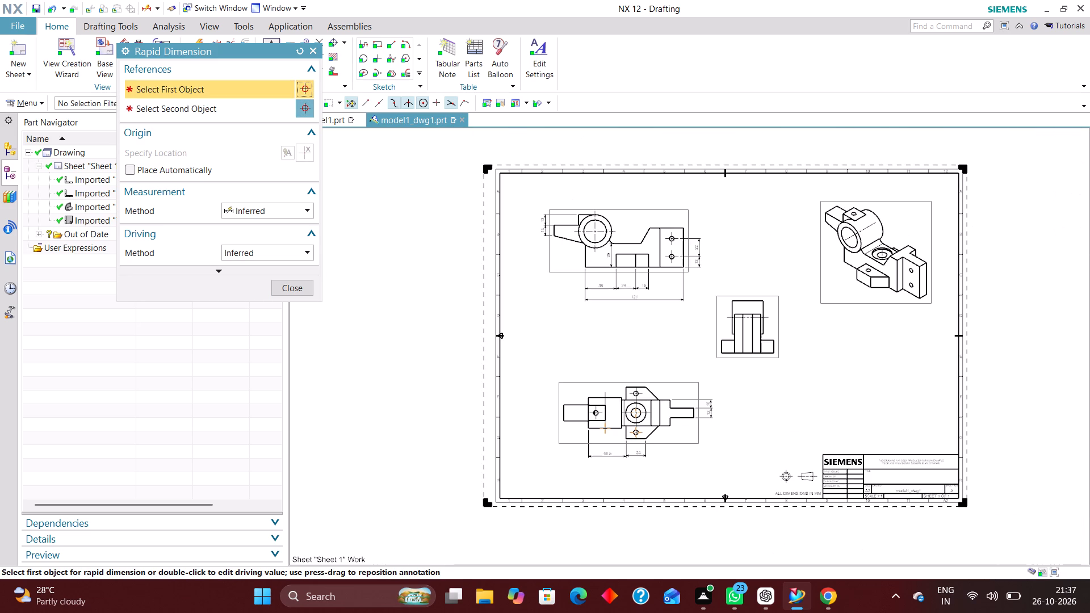
pyautogui.scroll(3, 639, 363)
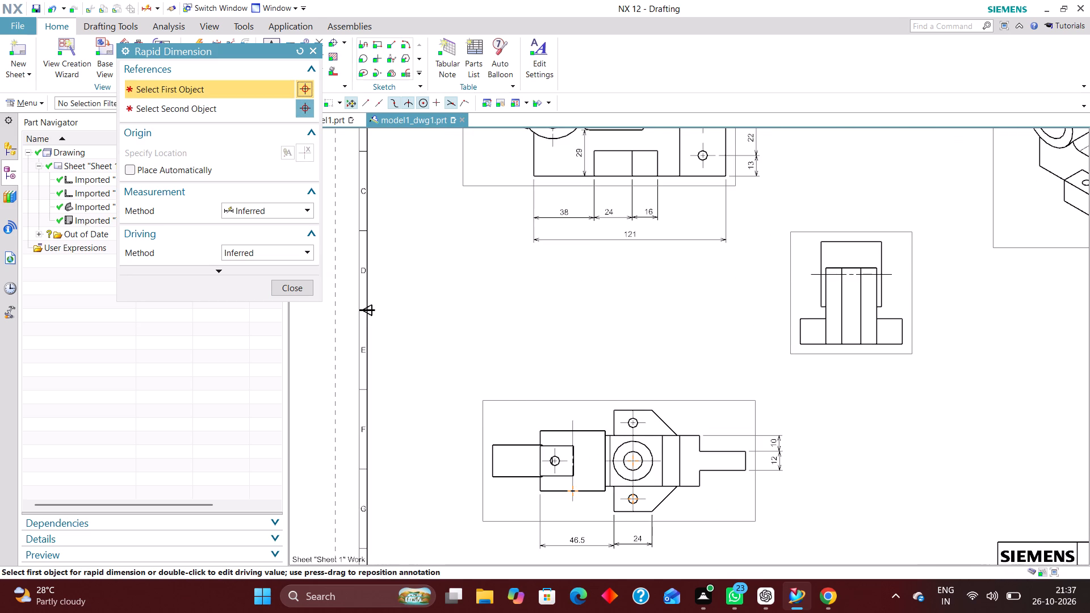
pyautogui.scroll(-2, 672, 410)
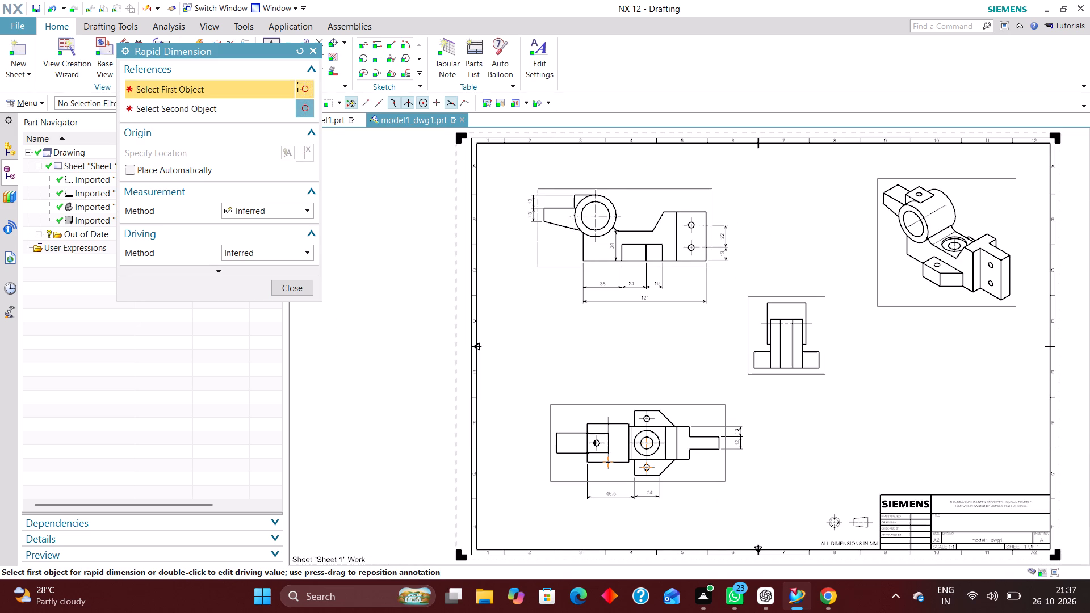
pyautogui.scroll(2, 648, 434)
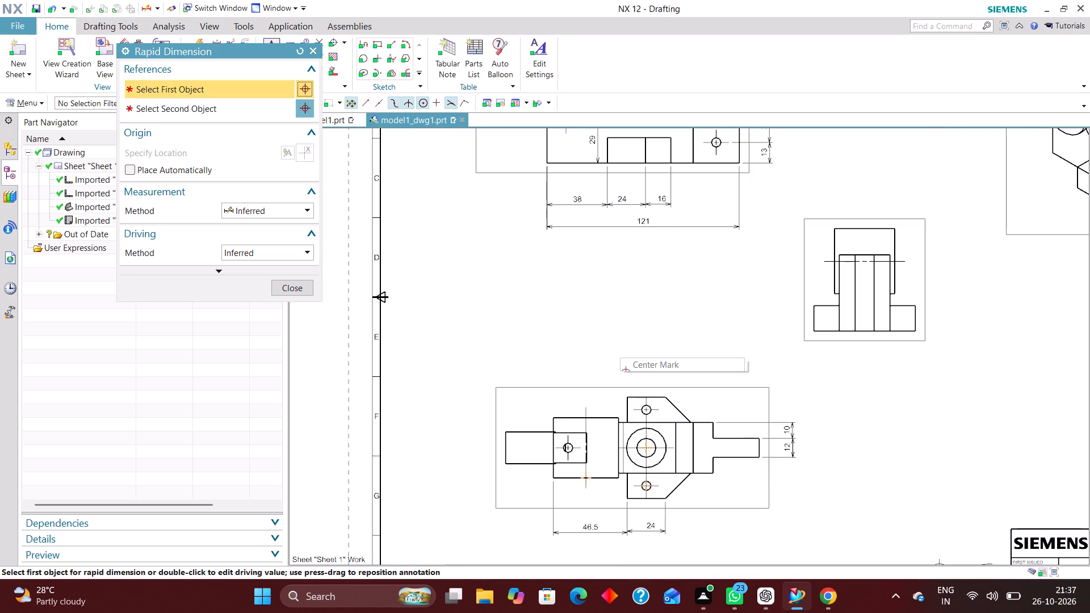
pyautogui.scroll(-2, 594, 339)
pyautogui.scroll(4, 757, 343)
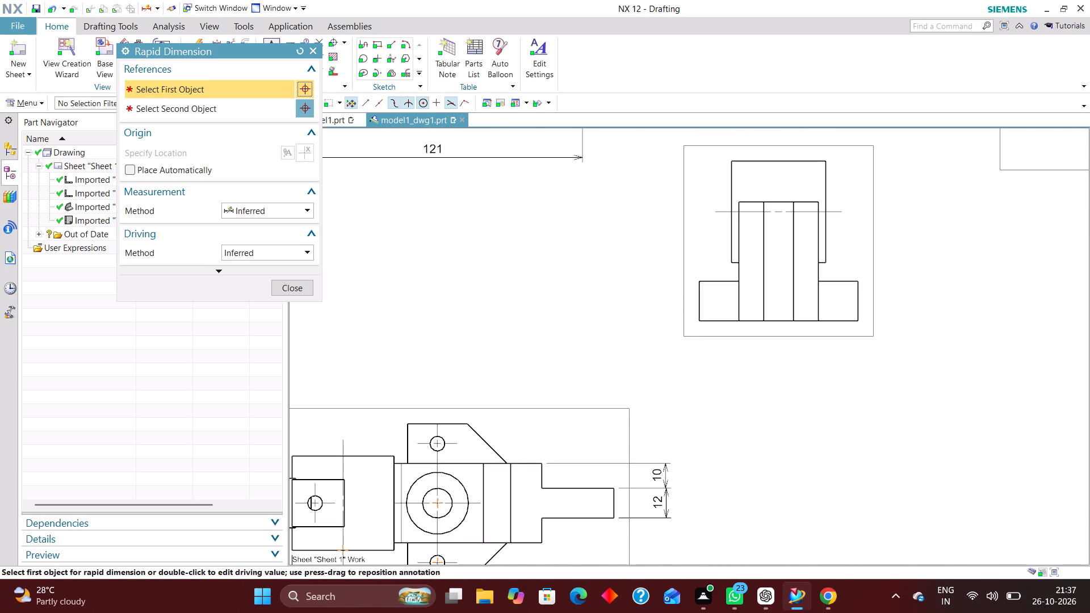
pyautogui.scroll(-2, 643, 343)
pyautogui.scroll(-1, 696, 393)
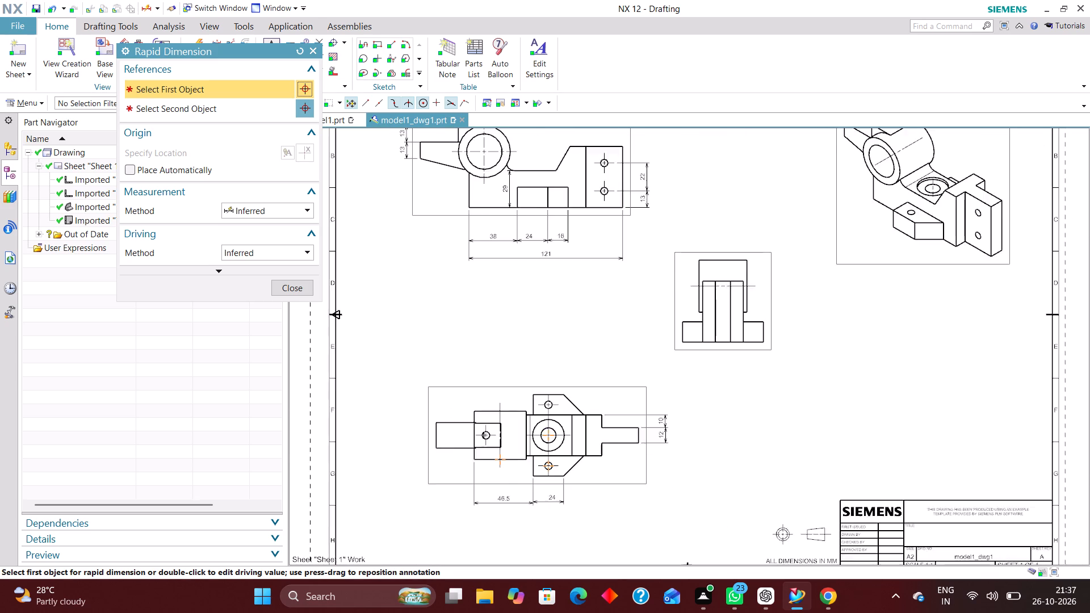
pyautogui.scroll(-1, 696, 394)
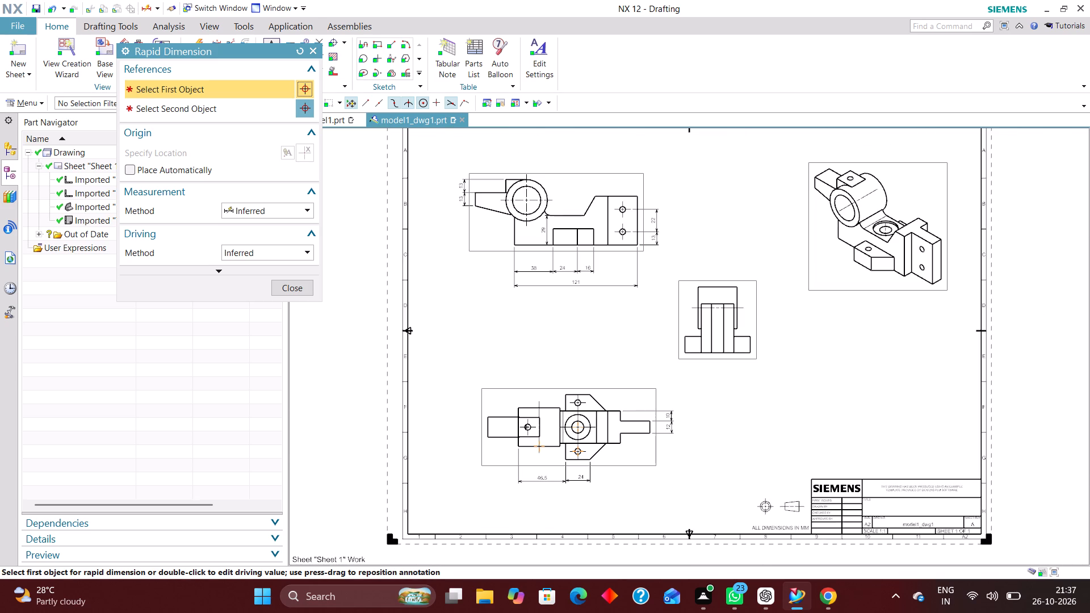
pyautogui.scroll(5, 568, 472)
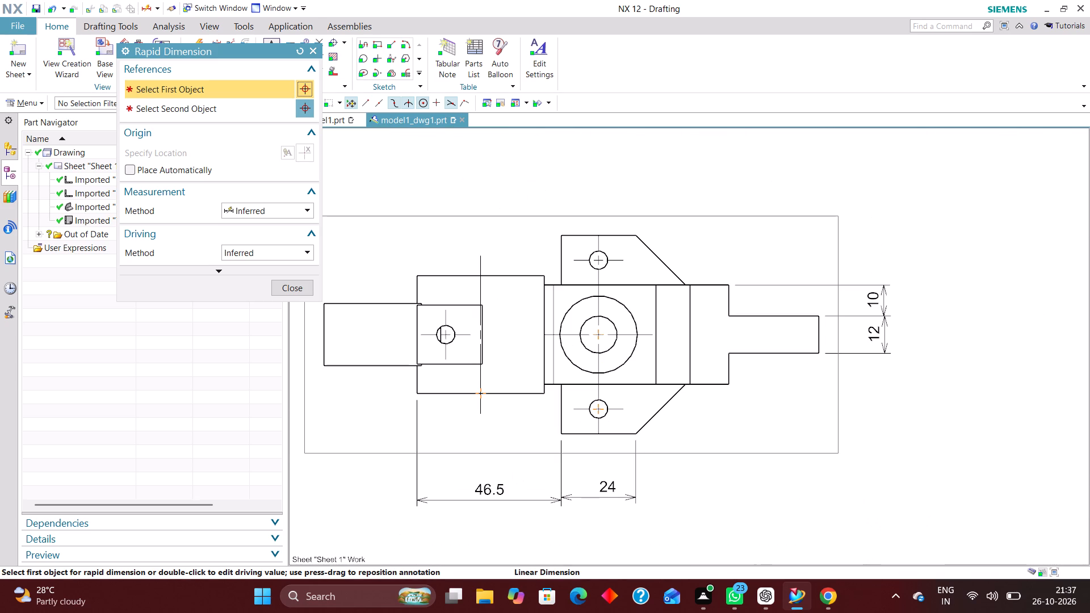
pyautogui.click(636, 436)
pyautogui.click(684, 385)
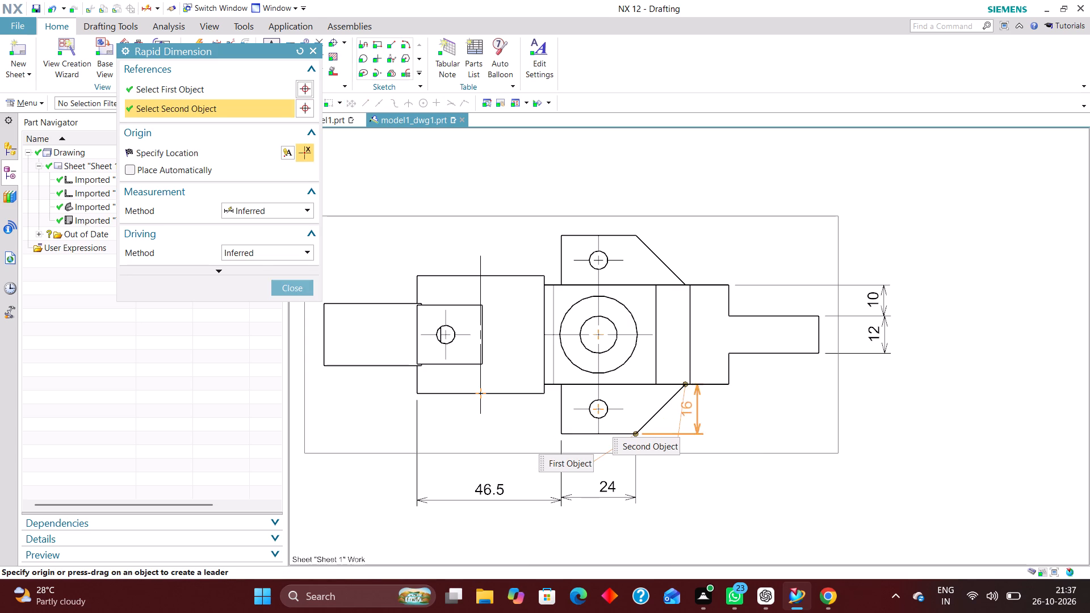
pyautogui.click(789, 408)
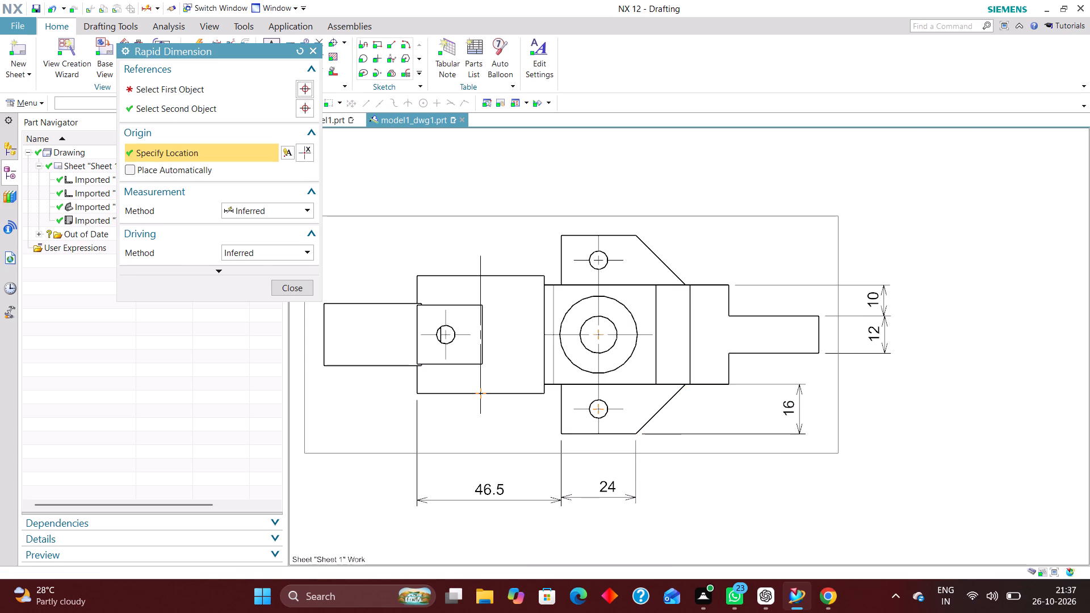
# Dimension the height of the base flange in the side view, placed just left of that view.
pyautogui.scroll(-5, 684, 454)
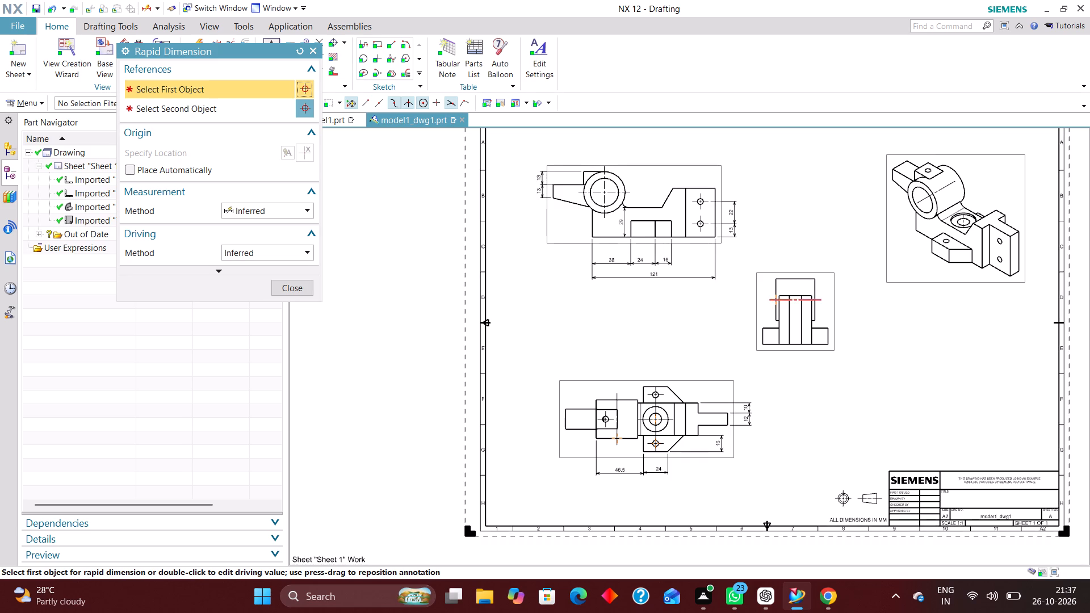
pyautogui.scroll(3, 752, 331)
pyautogui.click(775, 356)
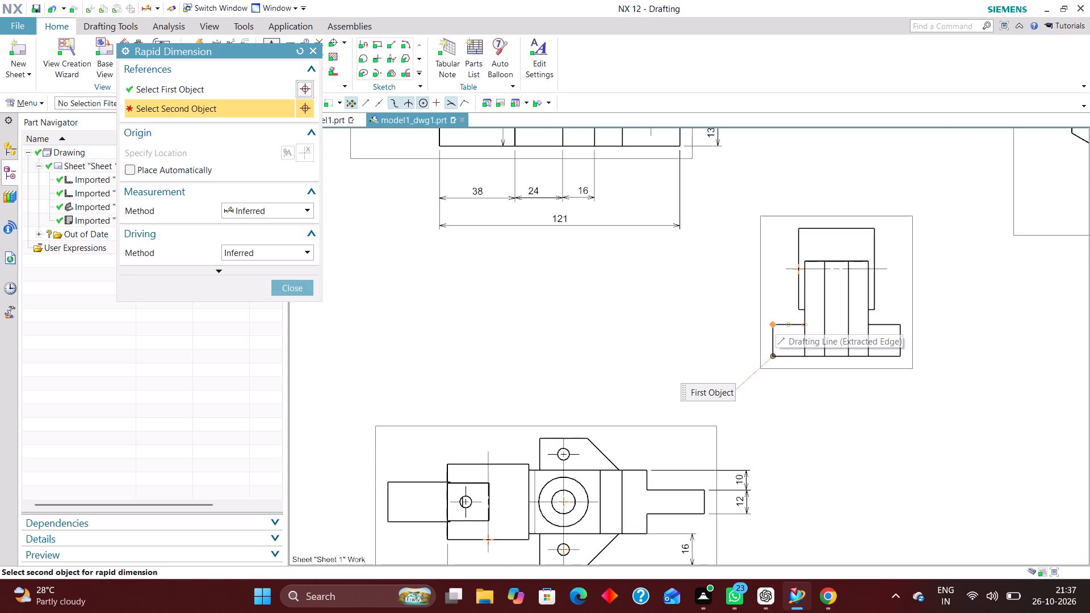
pyautogui.click(773, 322)
pyautogui.click(730, 341)
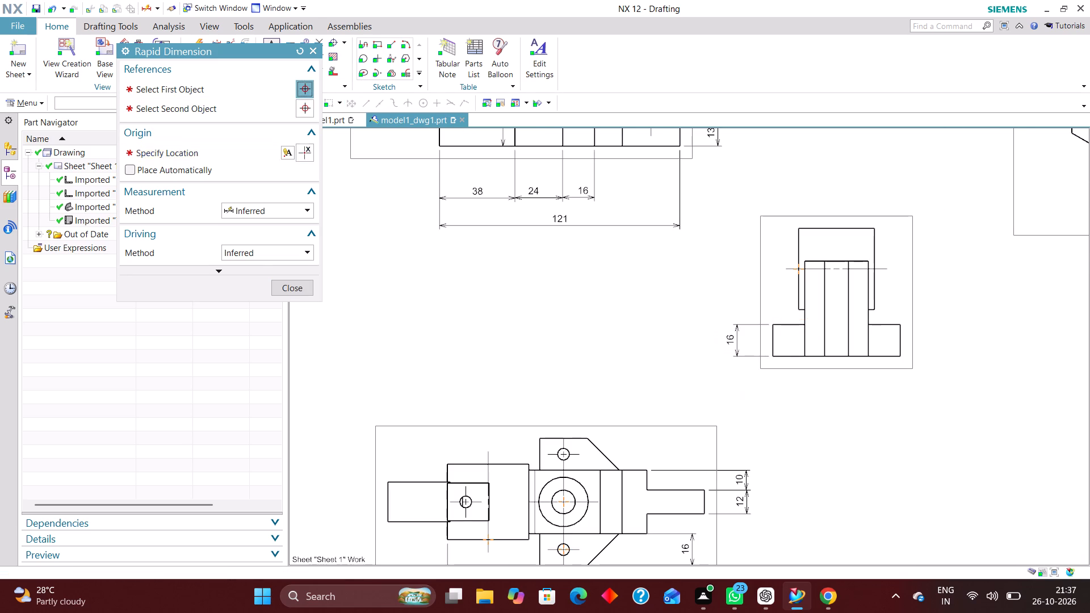
# Dimension the vertical distance from the small hole's centre to the wide block's upper edge, placed left of the Top view.
pyautogui.scroll(-3, 684, 375)
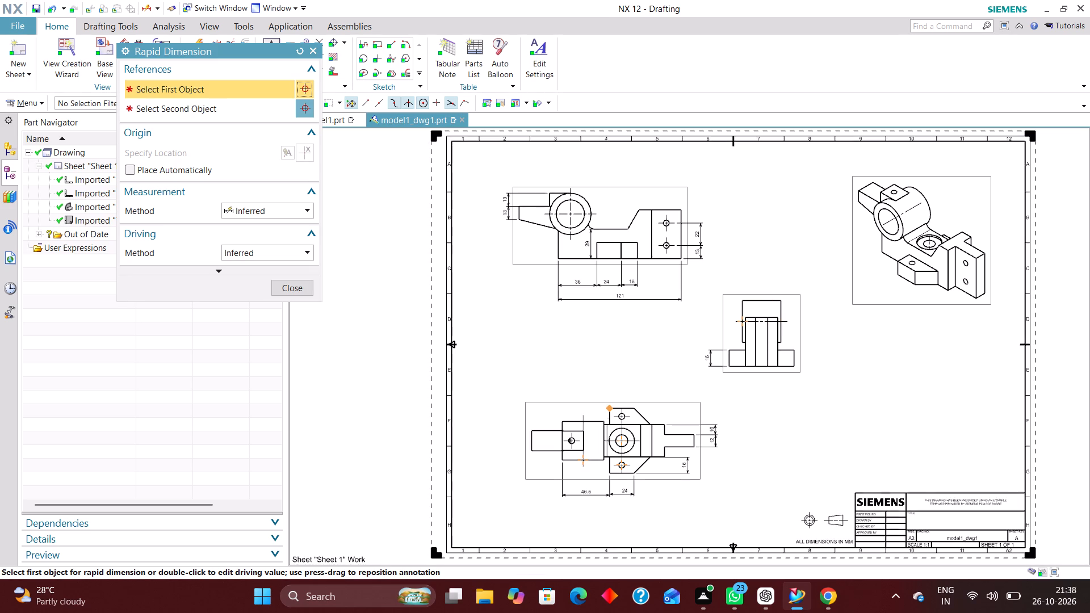
pyautogui.scroll(6, 559, 460)
pyautogui.scroll(3, 603, 420)
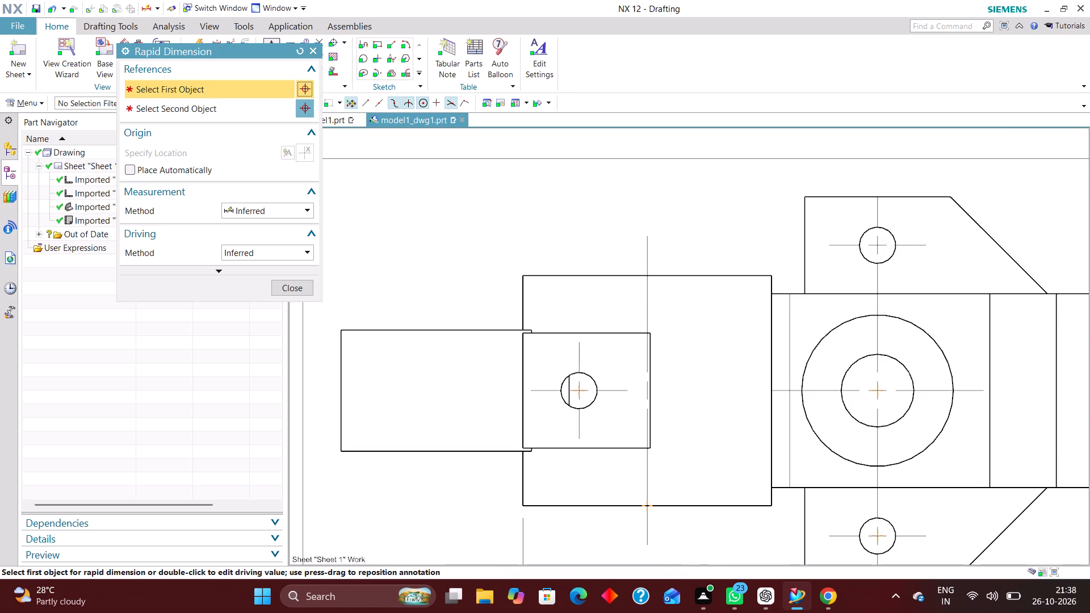
pyautogui.click(613, 392)
pyautogui.click(526, 272)
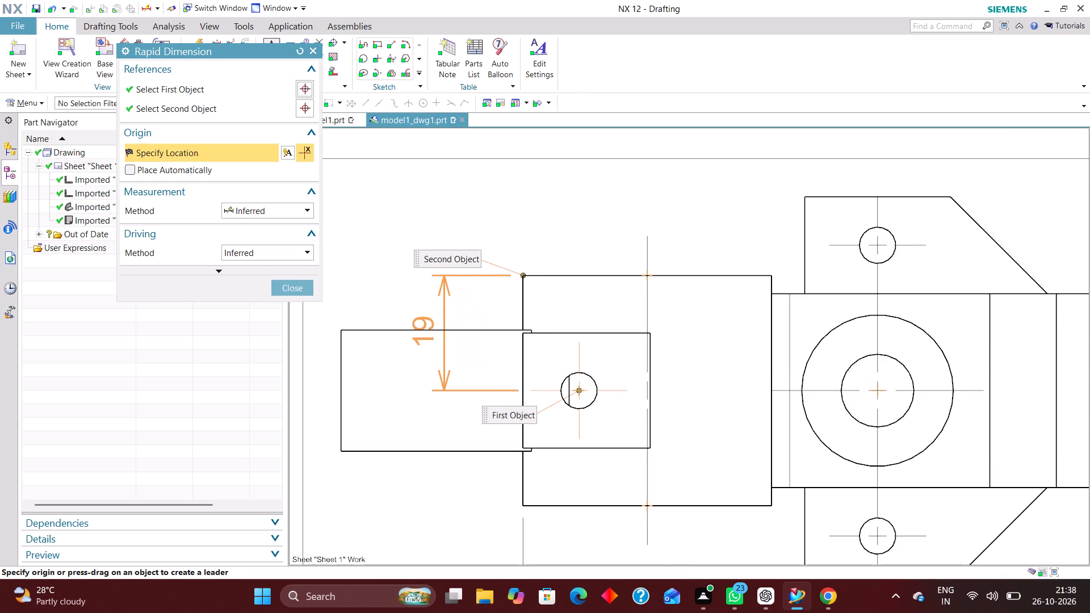
pyautogui.scroll(-3, 487, 345)
pyautogui.click(364, 343)
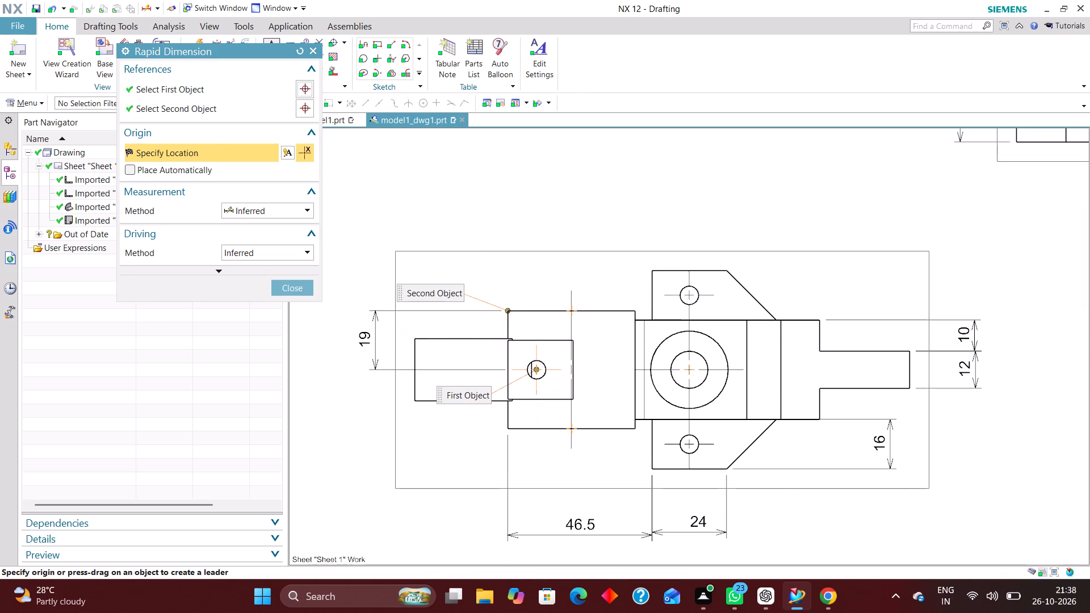
# Dimension the horizontal length of the arm from its free end to the wide block's edge, placed above the arm in the Top view.
pyautogui.scroll(-5, 458, 388)
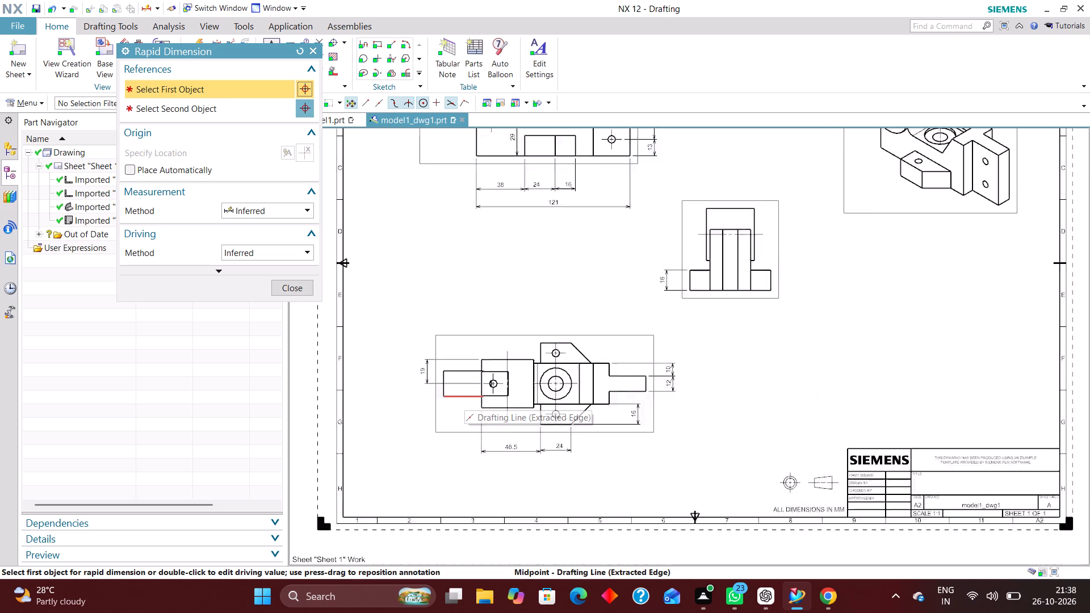
pyautogui.scroll(3, 451, 381)
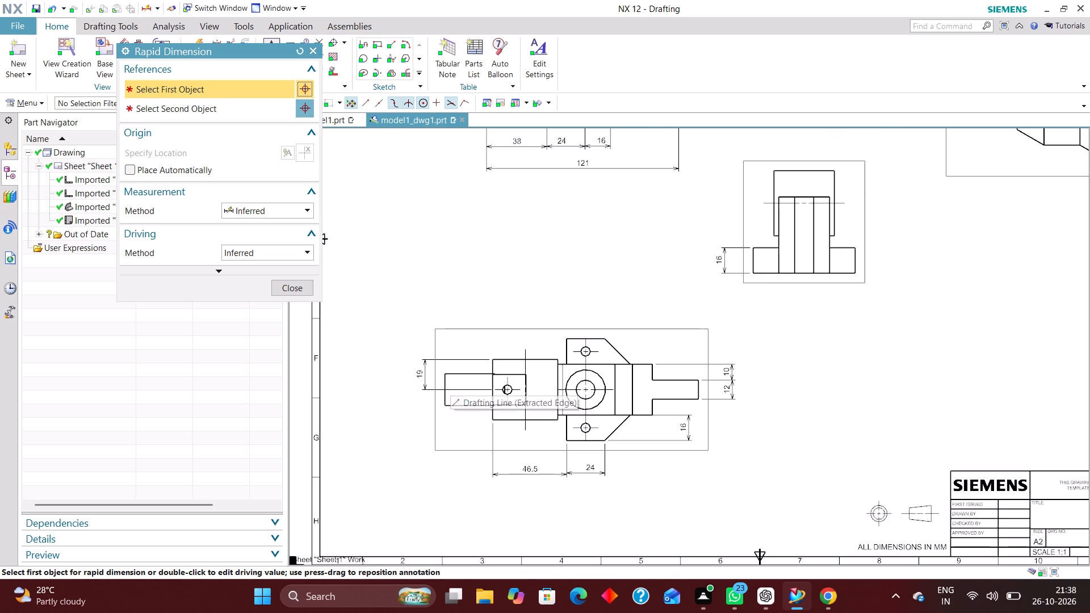
pyautogui.click(445, 376)
pyautogui.scroll(11, 496, 376)
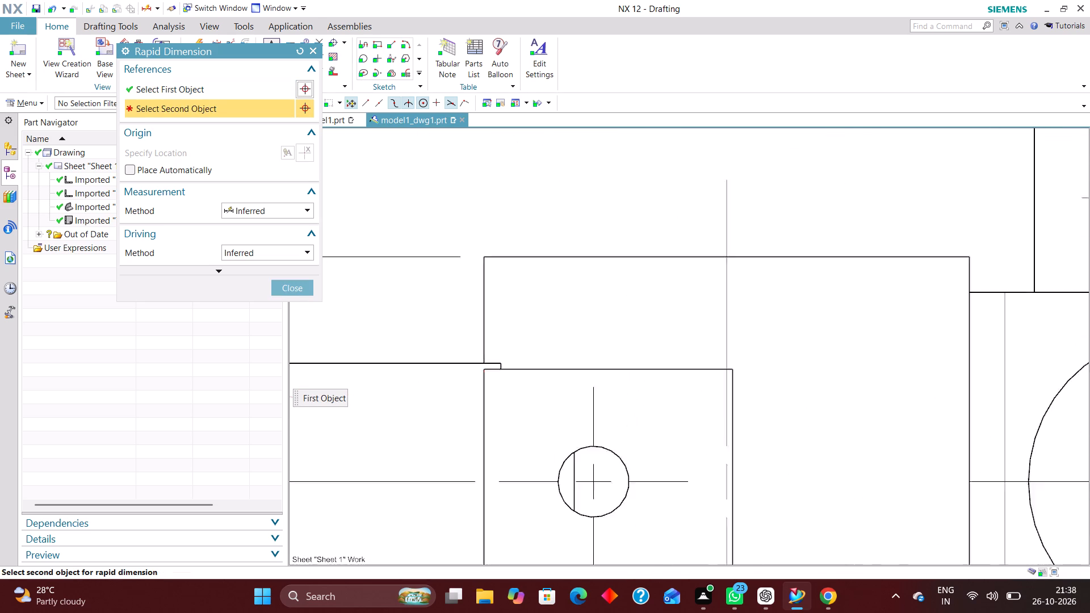
pyautogui.scroll(2, 486, 372)
pyautogui.click(511, 360)
pyautogui.scroll(-4, 527, 403)
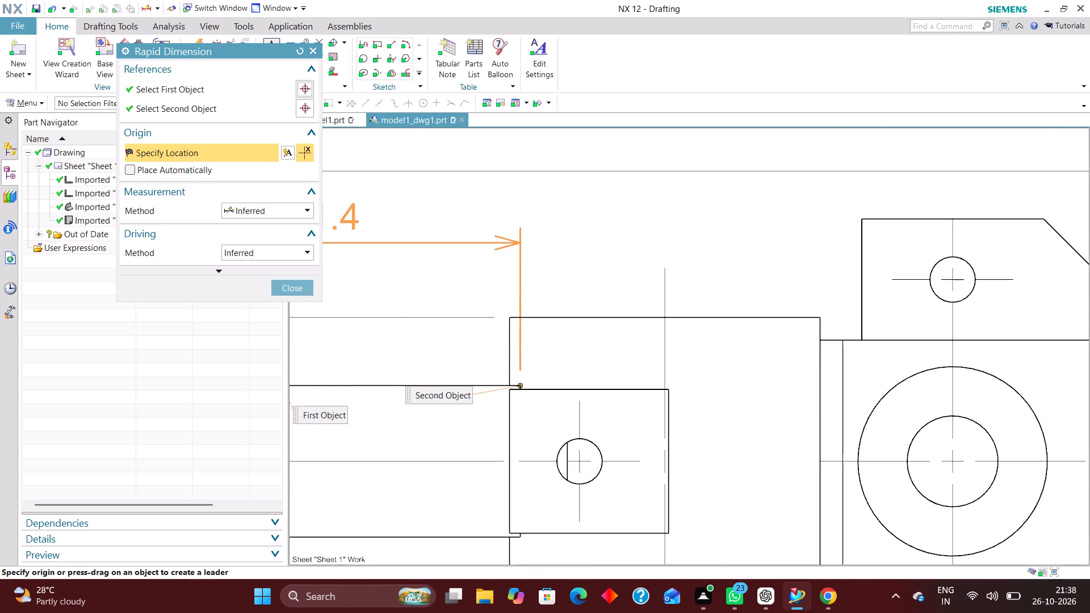
pyautogui.click(266, 113)
pyautogui.scroll(-3, 587, 330)
pyautogui.scroll(3, 550, 368)
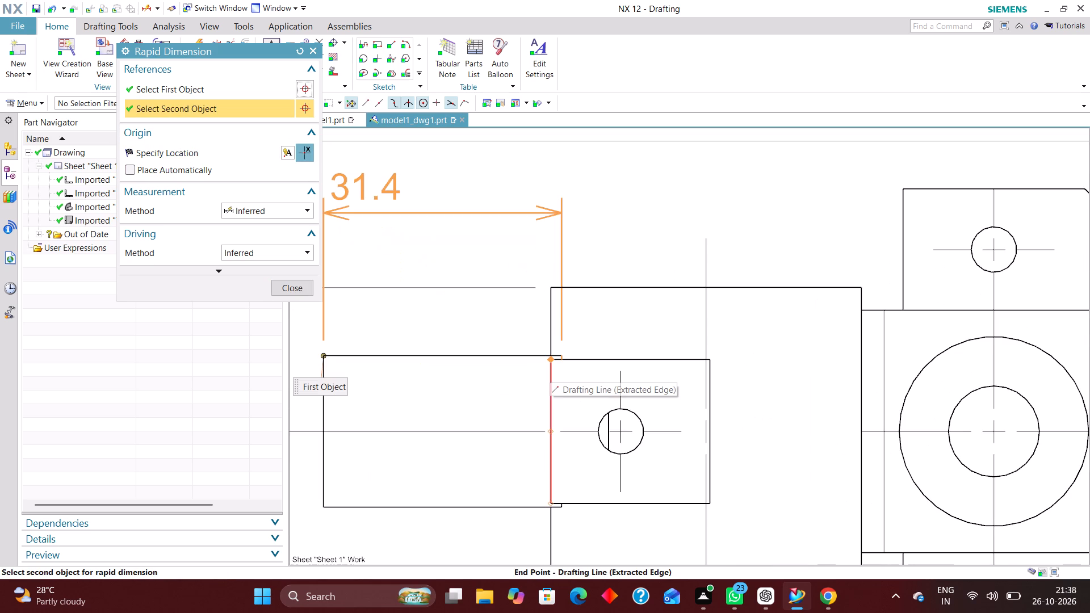
pyautogui.click(551, 365)
pyautogui.click(499, 188)
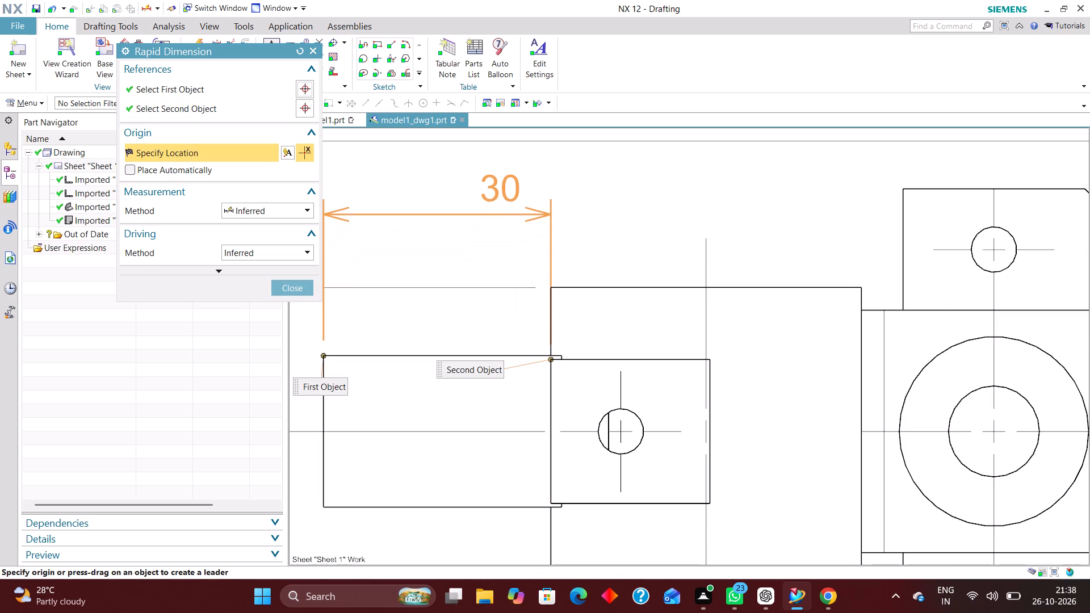
# Move the arm length dimension's text to the middle of its dimension line.
pyautogui.scroll(-5, 598, 320)
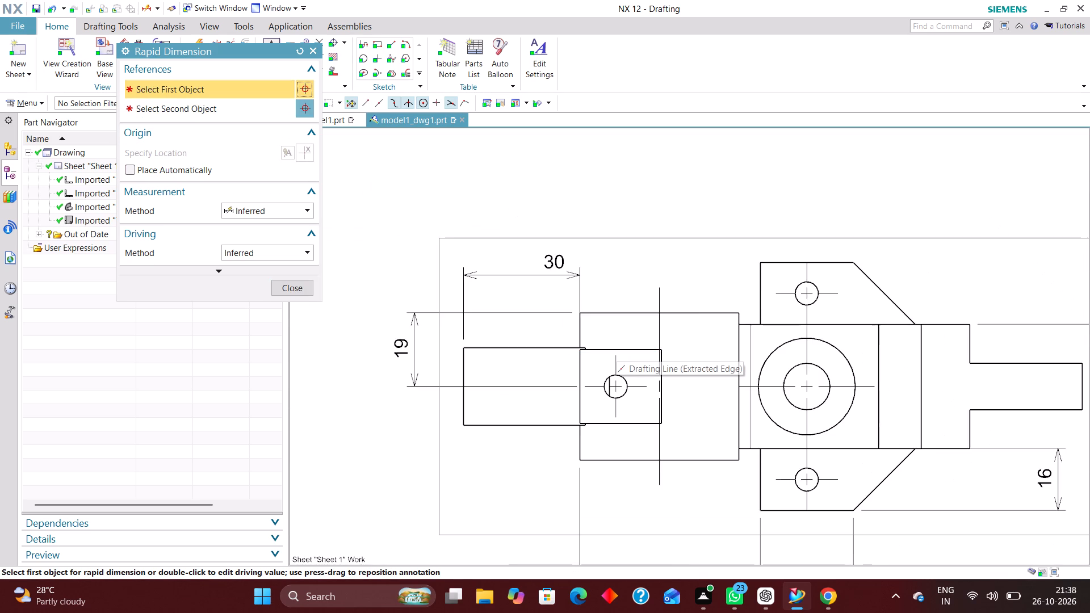
pyautogui.scroll(-2, 535, 341)
pyautogui.moveTo(557, 288); pyautogui.dragTo(534, 288)
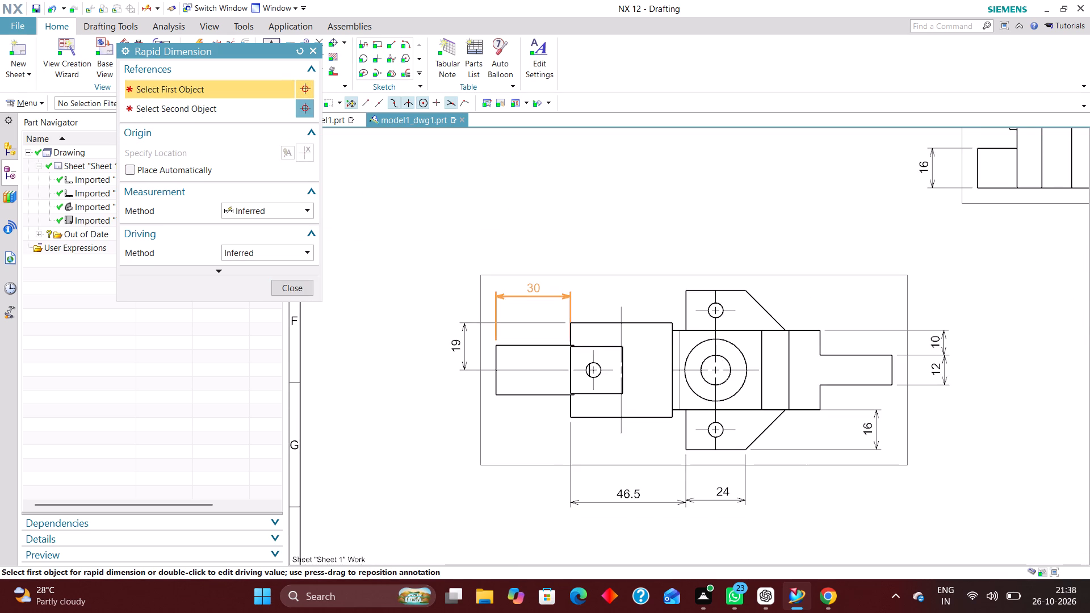
pyautogui.moveTo(534, 288); pyautogui.dragTo(539, 287)
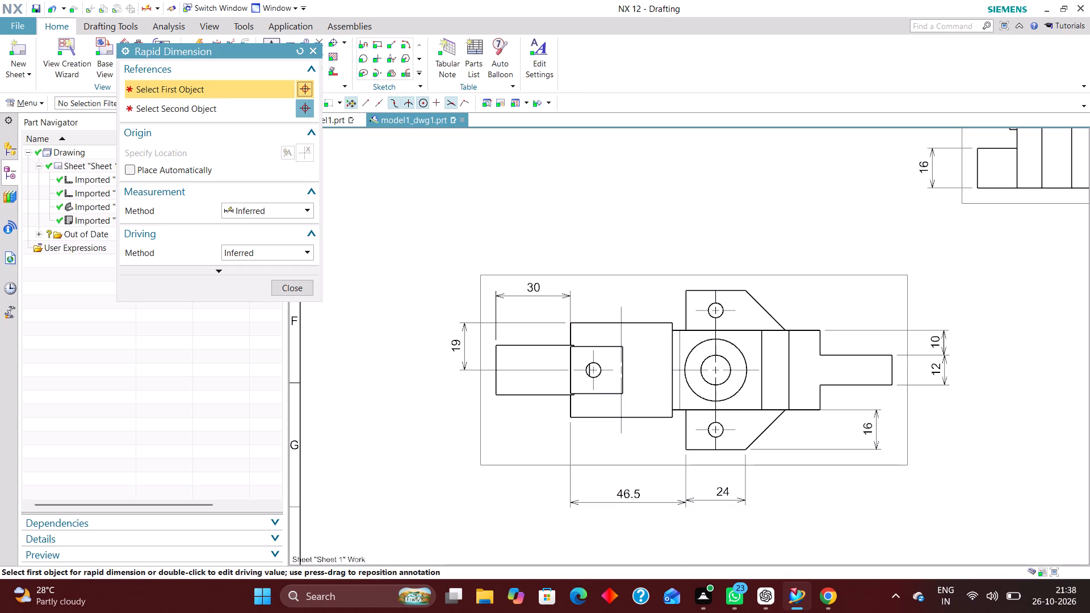
# Close the dimension command and examine the dimensioned views across the sheet for sizes still missing.
pyautogui.scroll(3, 554, 420)
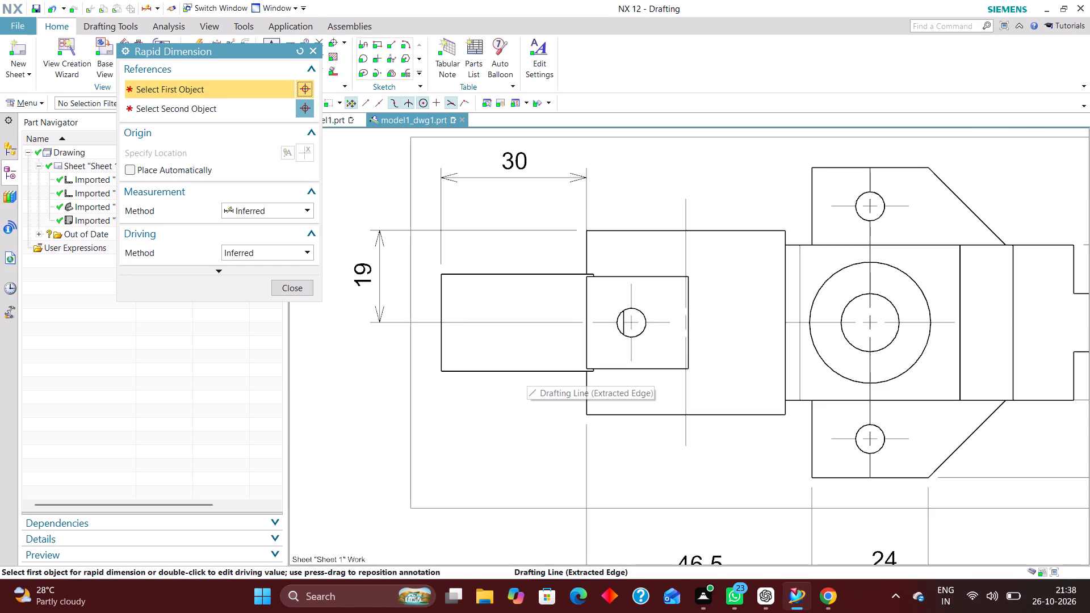
pyautogui.scroll(-3, 570, 330)
pyautogui.scroll(2, 627, 454)
pyautogui.scroll(-4, 548, 446)
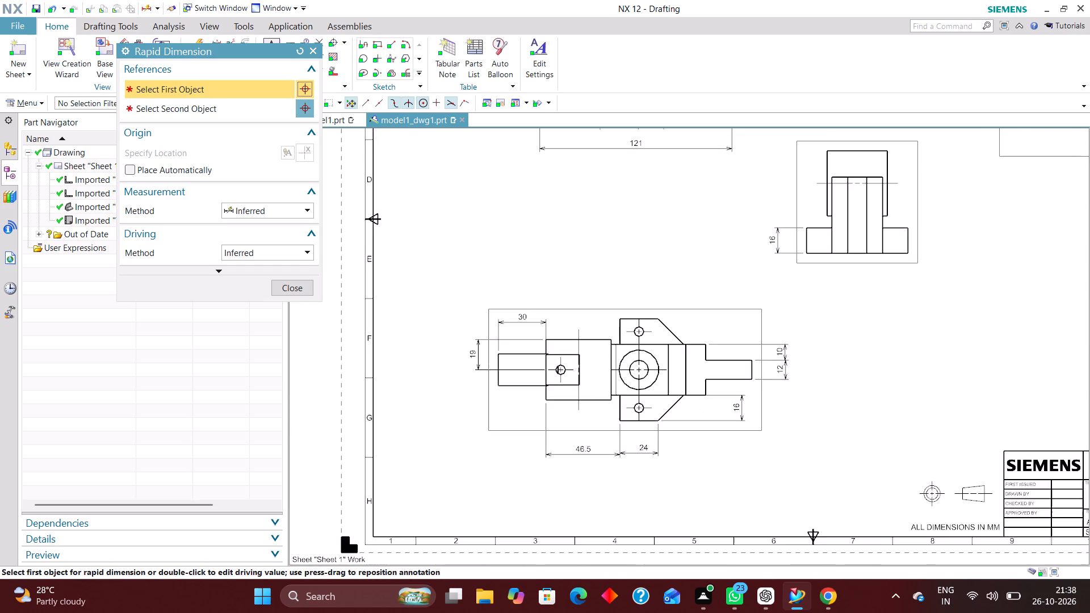
pyautogui.scroll(-1, 582, 451)
pyautogui.scroll(2, 708, 450)
pyautogui.moveTo(796, 425); pyautogui.dragTo(721, 485, button='right')
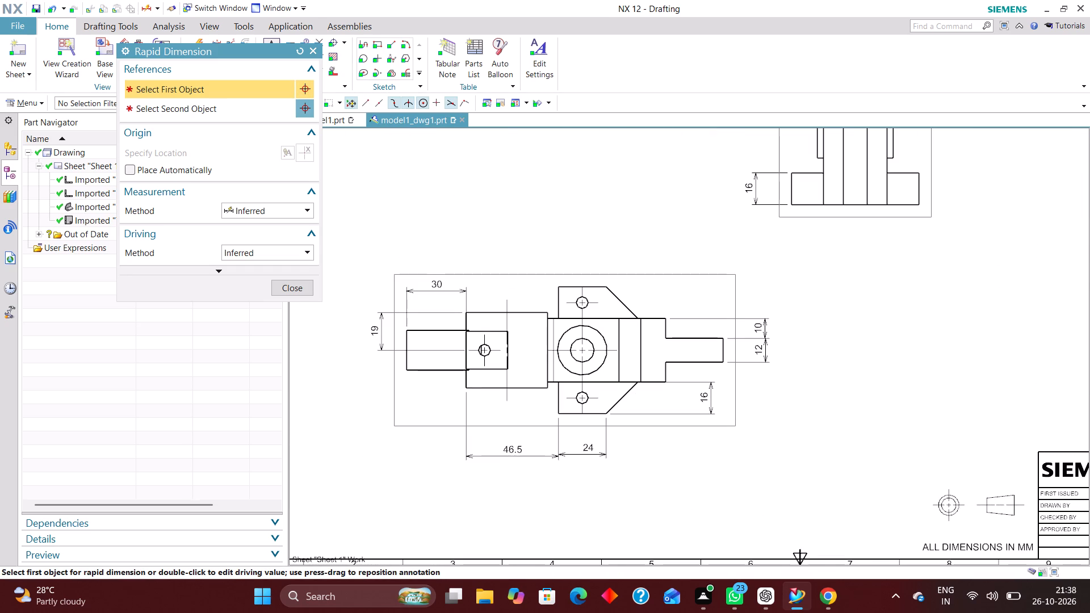
pyautogui.moveTo(814, 442); pyautogui.dragTo(804, 490, button='right')
pyautogui.moveTo(870, 349); pyautogui.dragTo(800, 395, button='right')
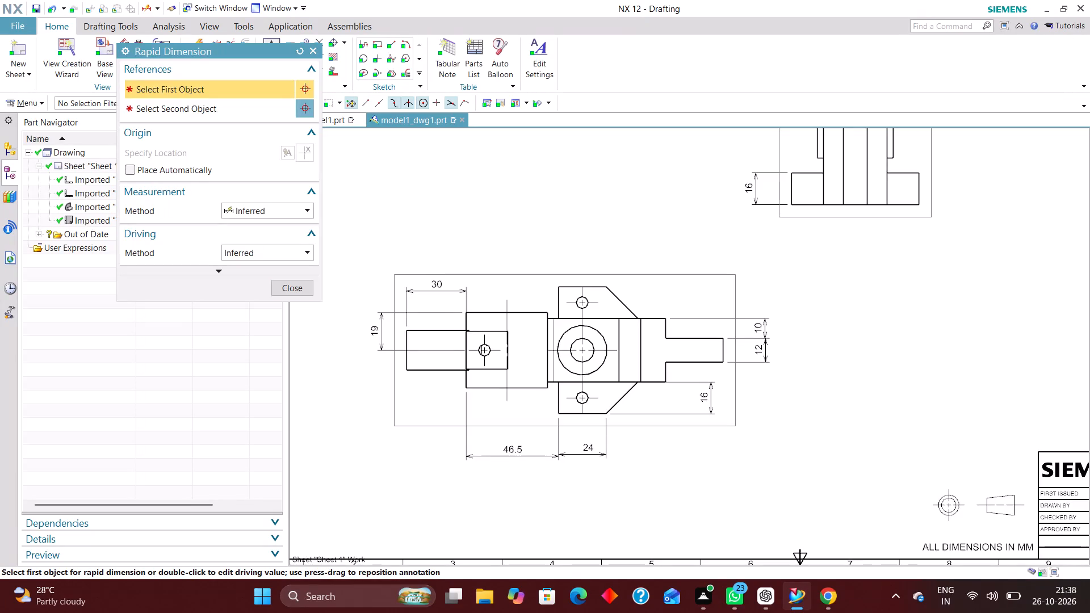
pyautogui.click(305, 285)
pyautogui.scroll(-3, 528, 357)
pyautogui.moveTo(790, 309); pyautogui.dragTo(791, 309, button='right')
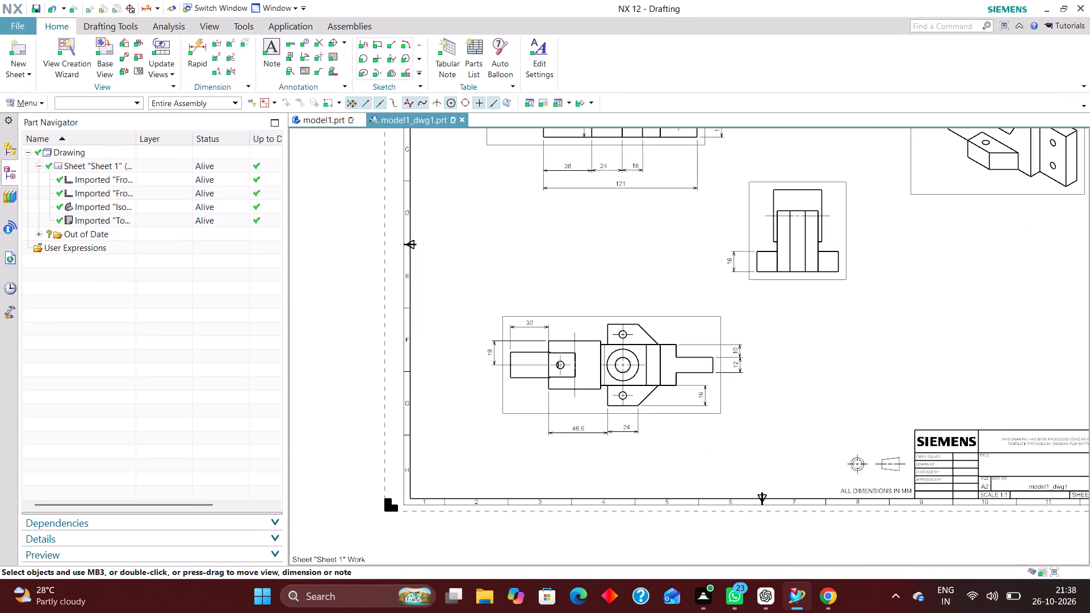
pyautogui.moveTo(791, 309); pyautogui.dragTo(722, 362, button='right')
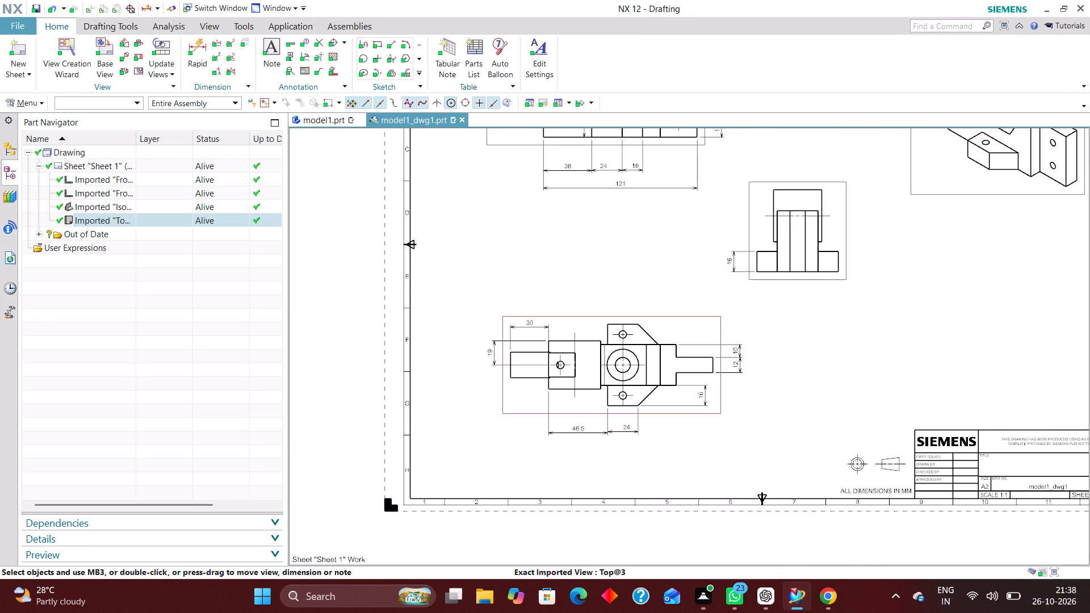
pyautogui.moveTo(674, 224); pyautogui.dragTo(609, 272, button='right')
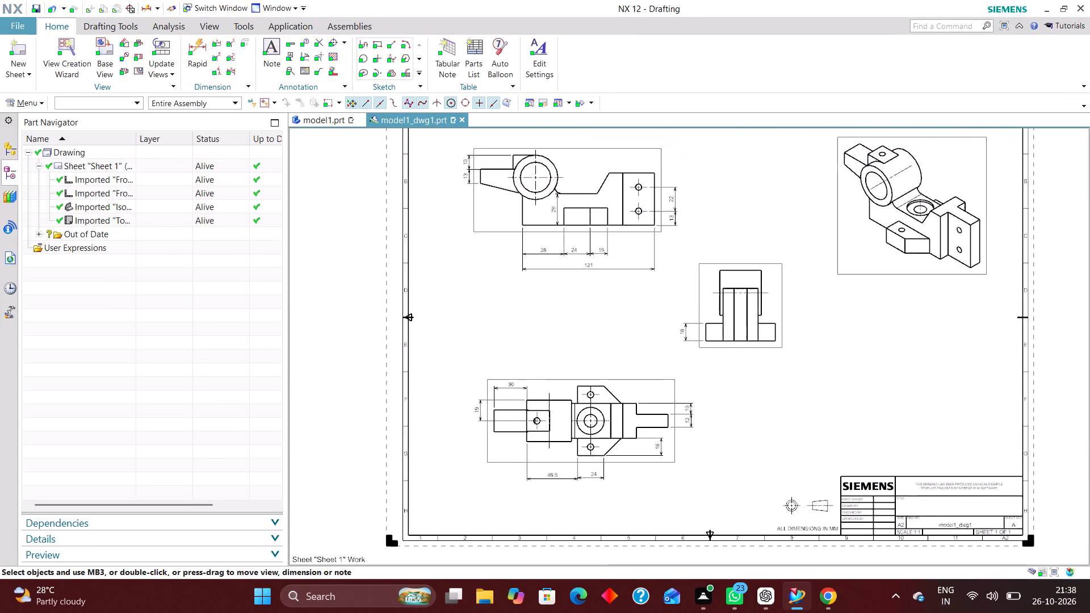
pyautogui.scroll(4, 718, 351)
pyautogui.scroll(-4, 657, 379)
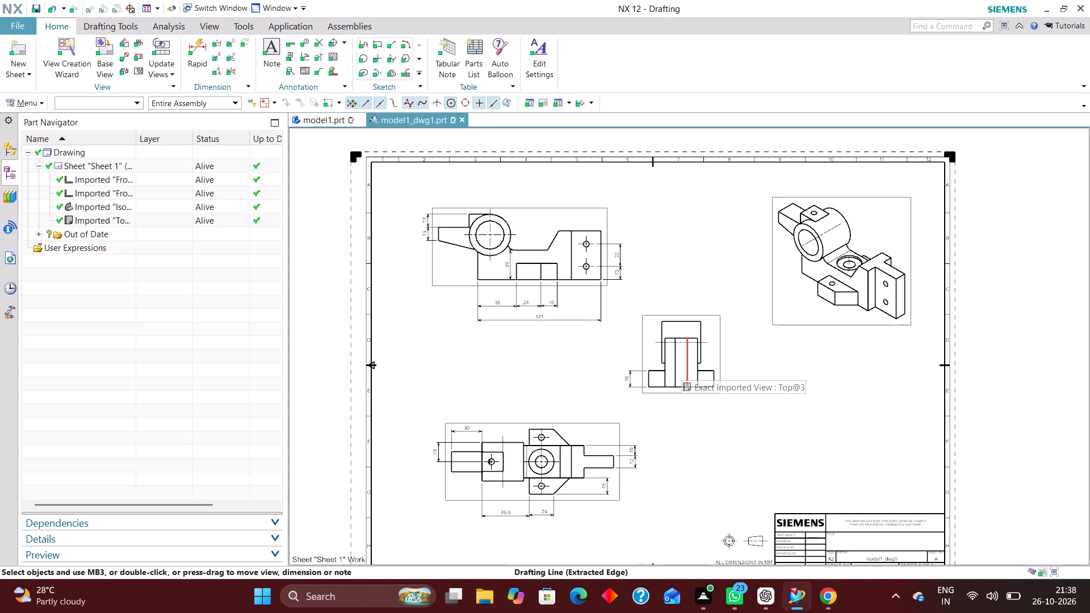
pyautogui.scroll(-2, 680, 354)
pyautogui.scroll(3, 692, 386)
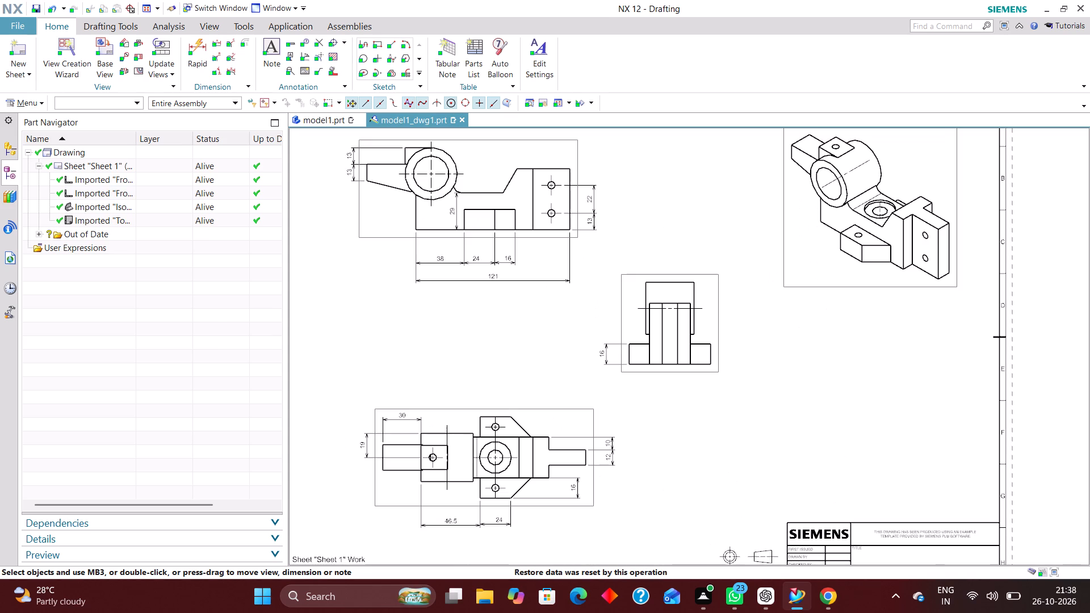
# Dimension the width of the central upright in the side view with a Rapid Dimension placed below the view.
pyautogui.click(203, 45)
pyautogui.scroll(2, 647, 380)
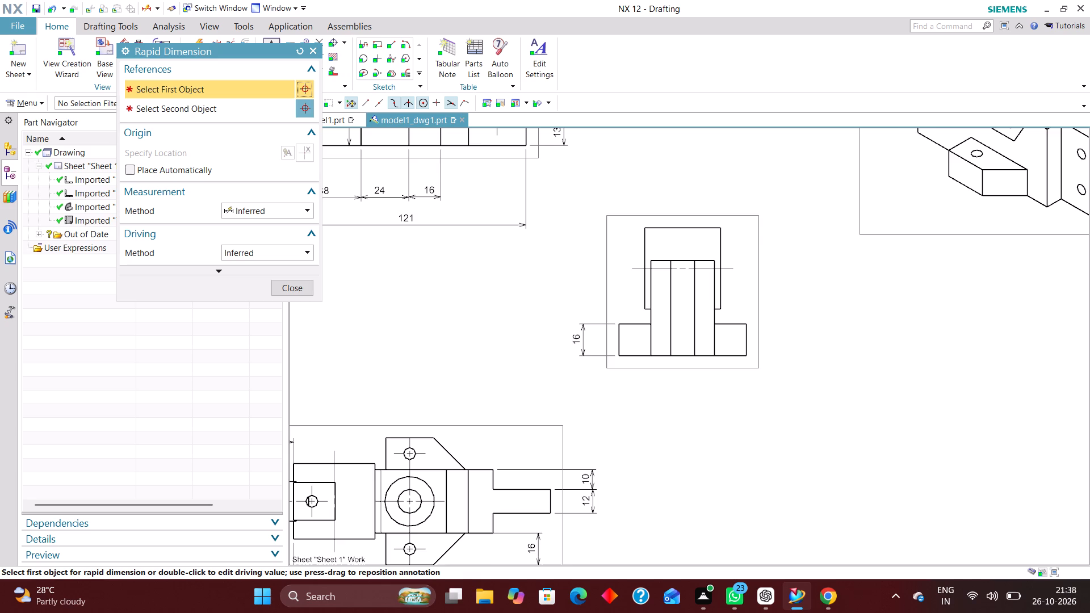
pyautogui.scroll(-2, 685, 393)
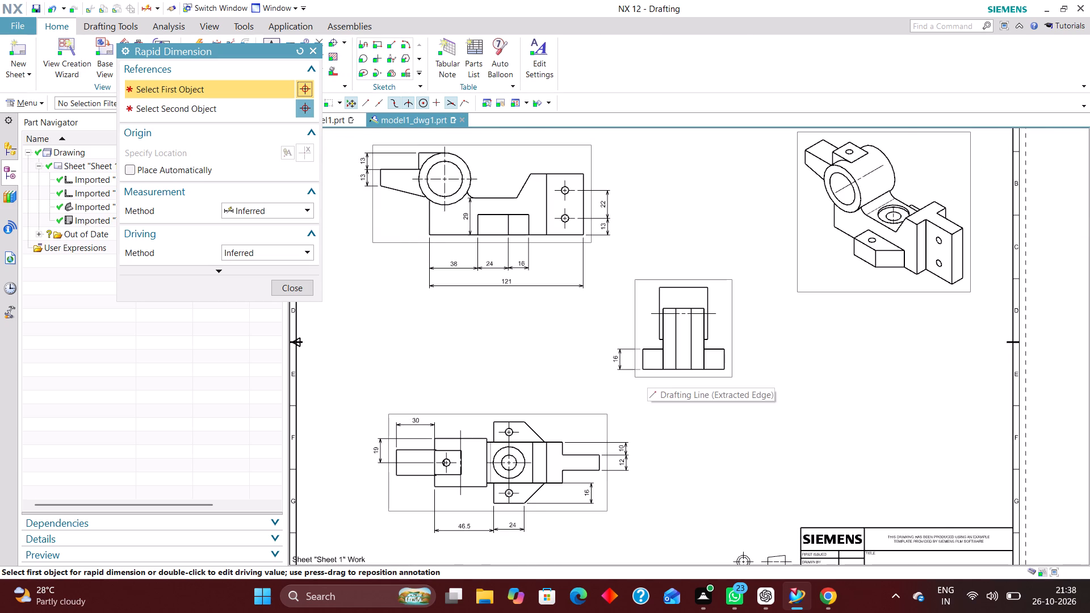
pyautogui.scroll(1, 652, 380)
pyautogui.click(666, 368)
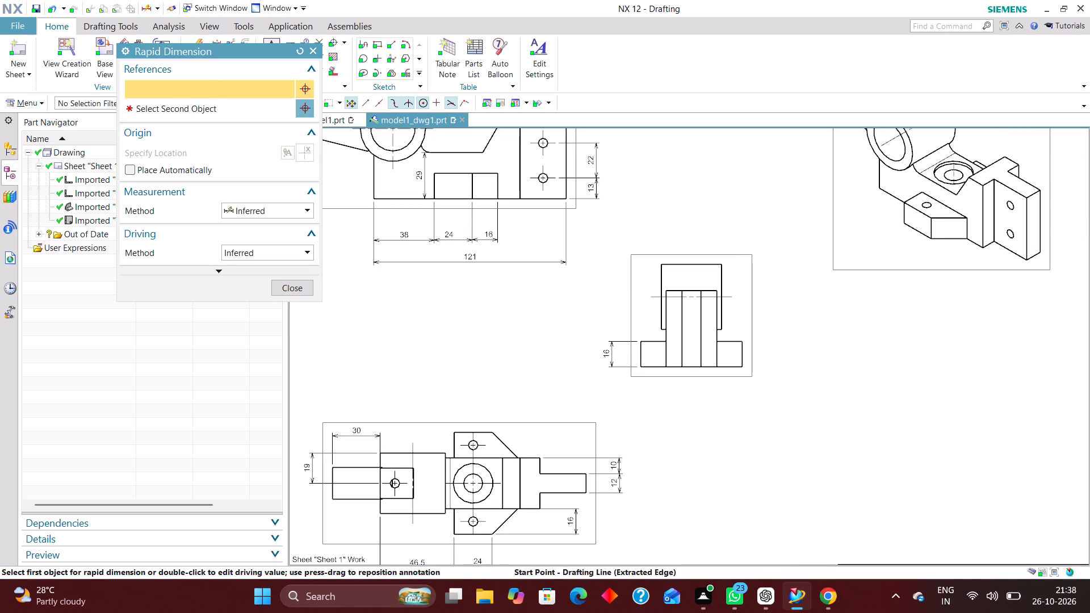
pyautogui.click(718, 368)
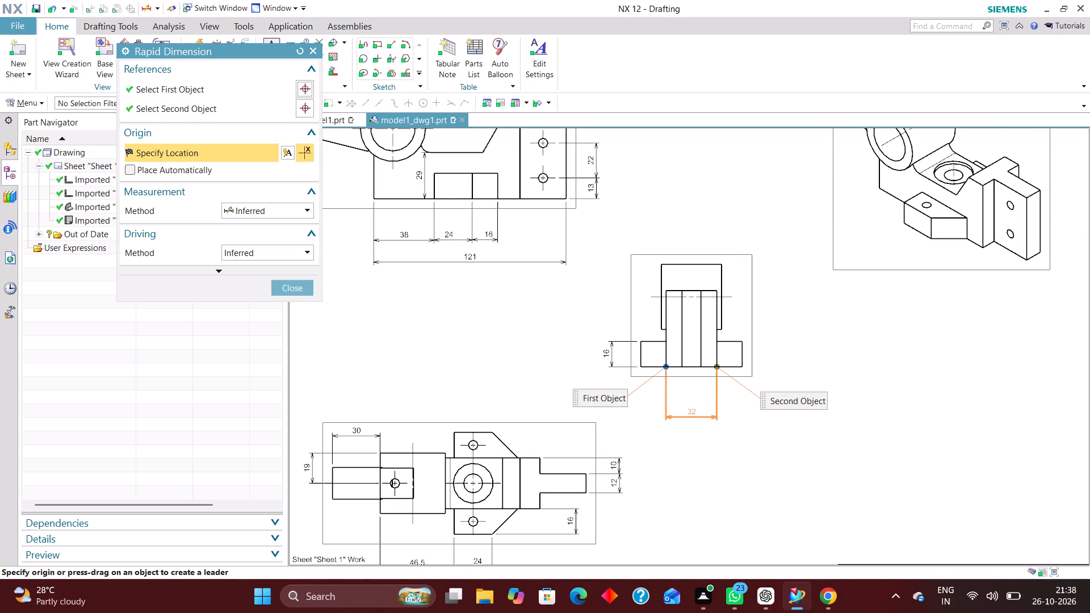
pyautogui.click(695, 408)
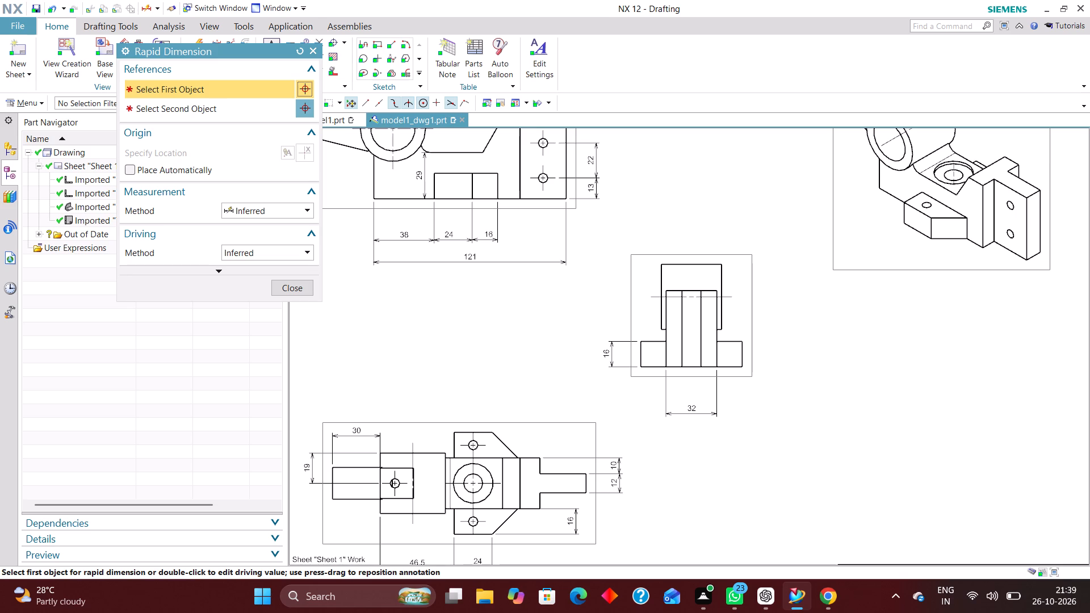
# Dimension the overall height in the side view from the base flange's bottom corner to the upper block's top corner, placed right of the view.
pyautogui.scroll(-2, 723, 416)
pyautogui.scroll(3, 730, 367)
pyautogui.scroll(-2, 730, 402)
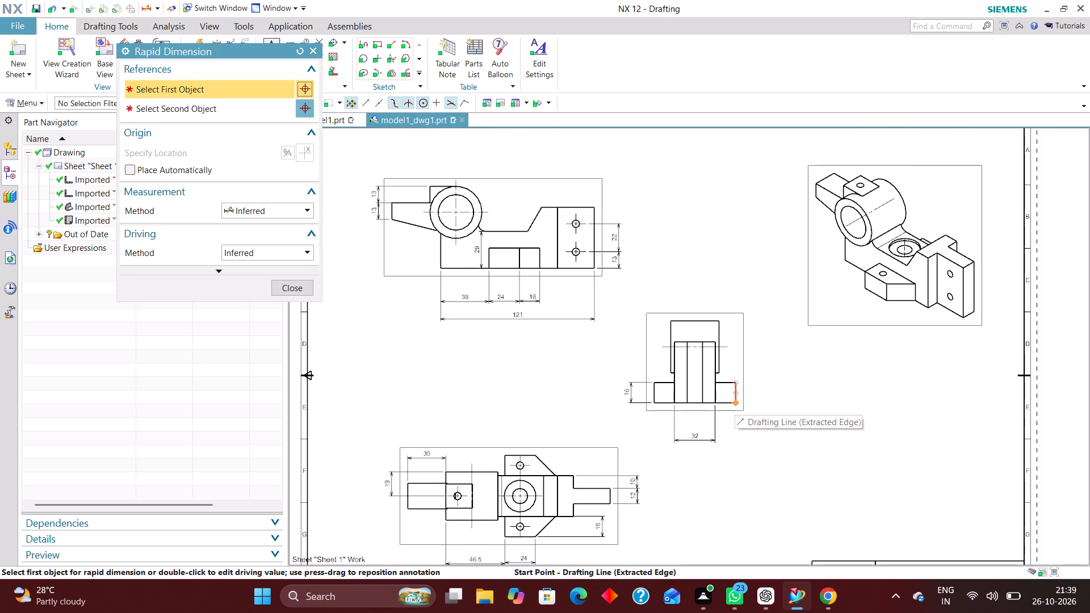
pyautogui.click(737, 402)
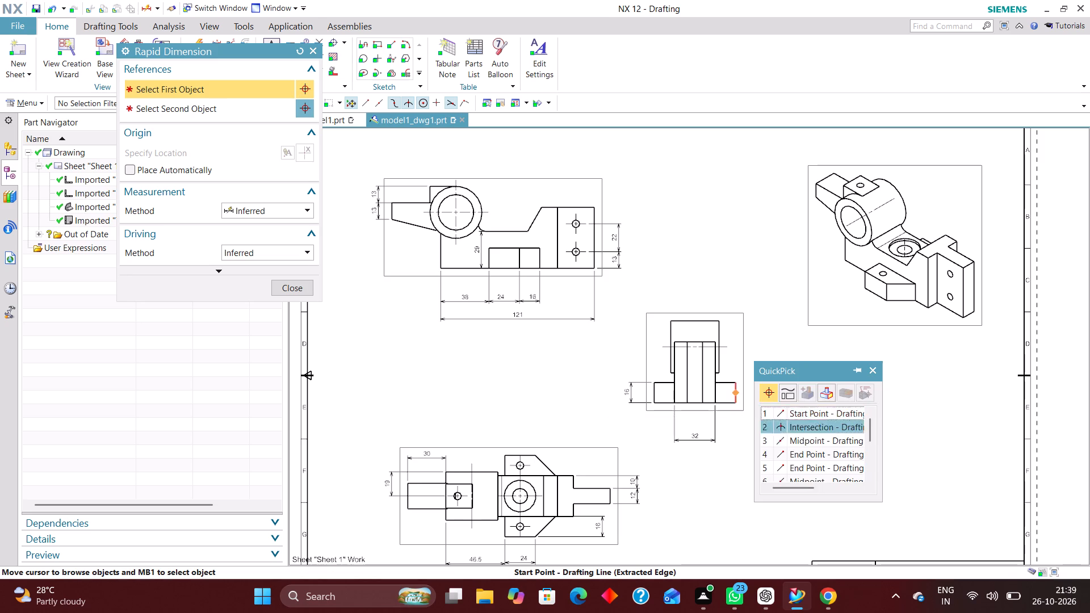
pyautogui.click(808, 410)
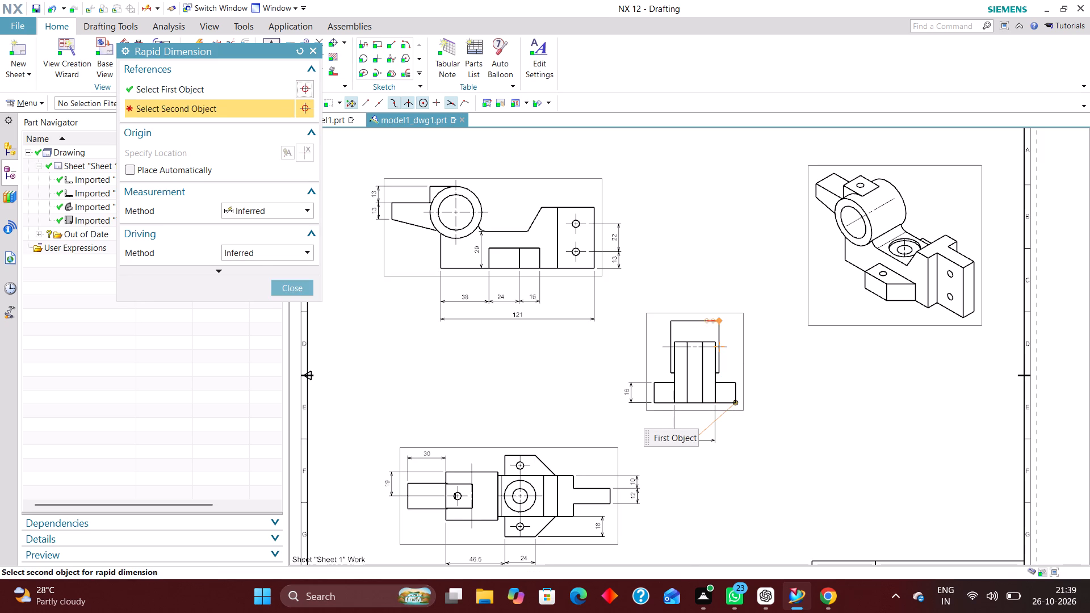
pyautogui.click(719, 319)
pyautogui.click(771, 362)
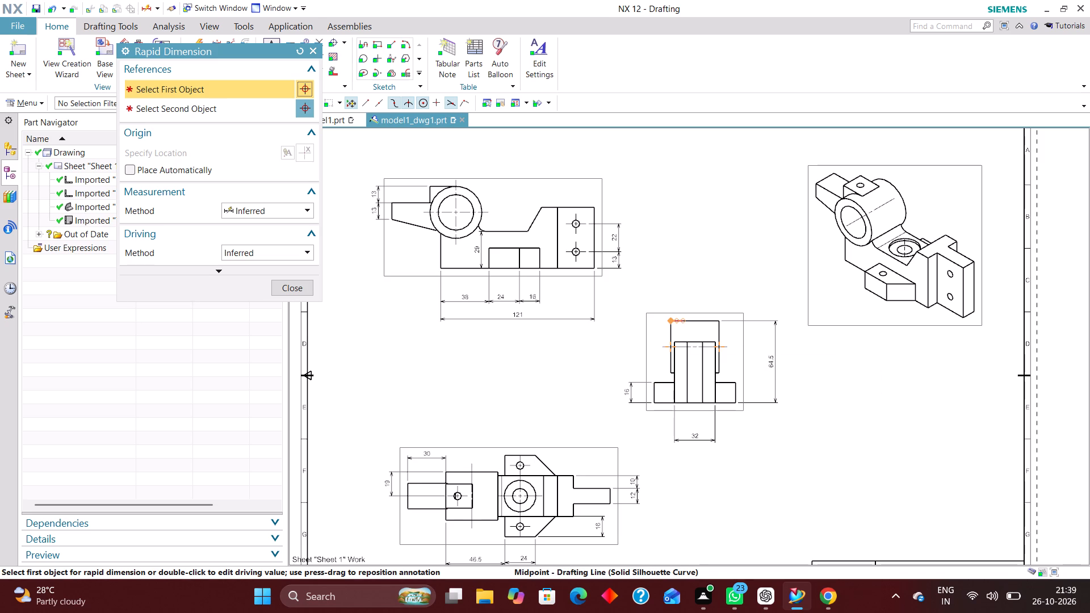
# Dimension the width of the upper block along its top edge in the side view, placed above the view.
pyautogui.scroll(1, 672, 321)
pyautogui.scroll(-2, 644, 324)
pyautogui.scroll(3, 685, 313)
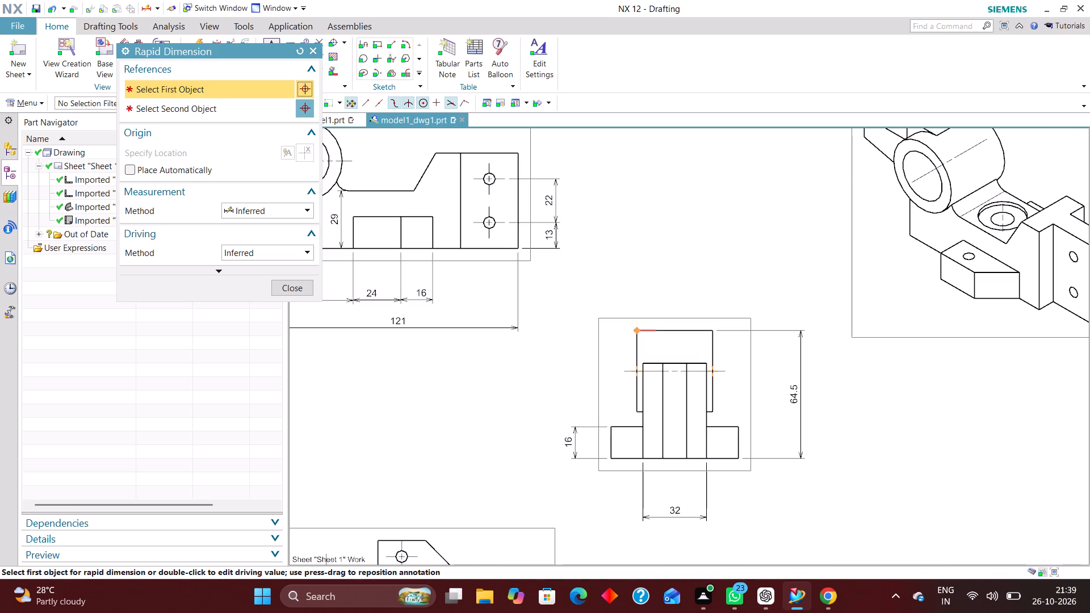
pyautogui.click(639, 330)
pyautogui.click(712, 330)
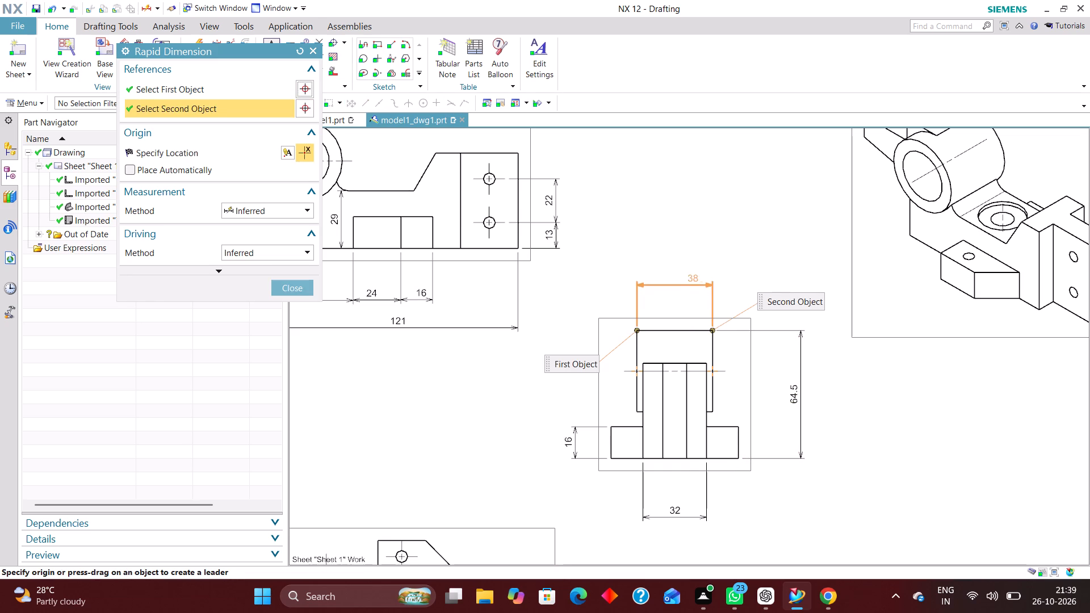
pyautogui.click(672, 246)
# Examine the front, side and Top views on the sheet for features that still need dimensions.
pyautogui.scroll(-2, 716, 409)
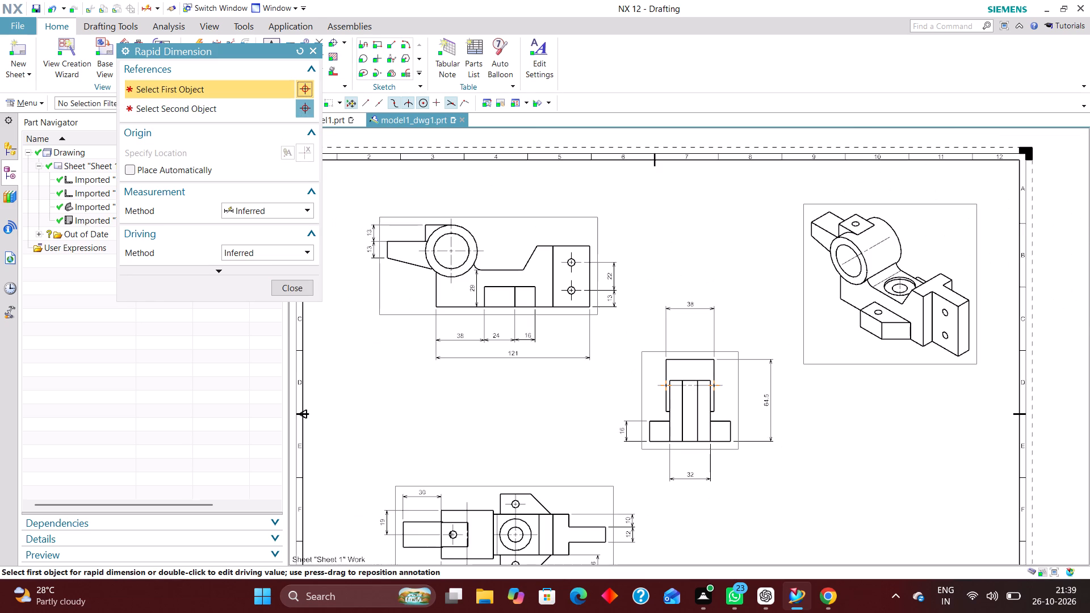
pyautogui.scroll(-1, 709, 341)
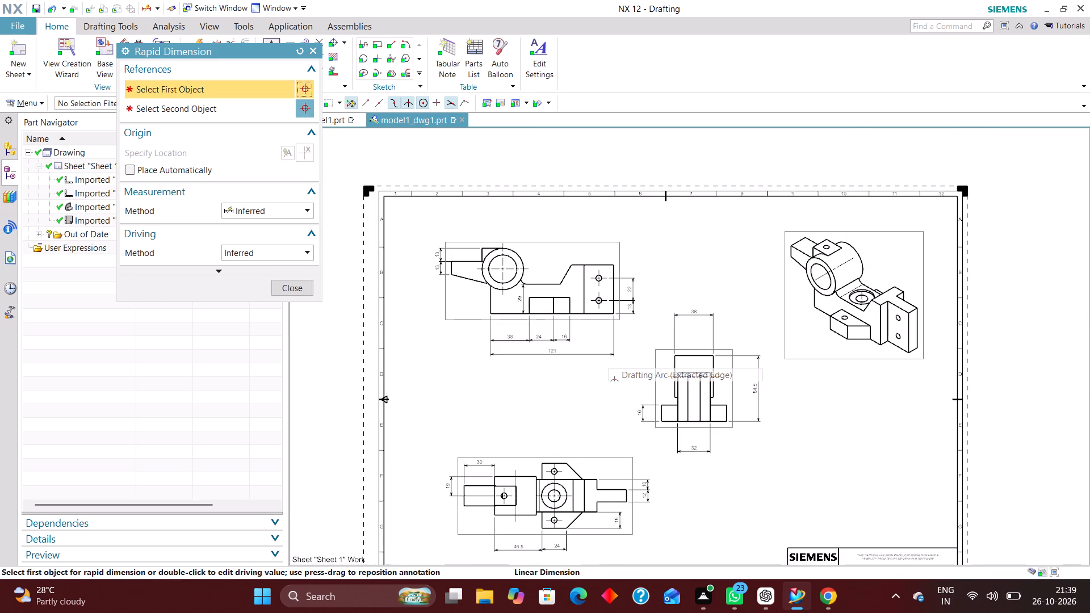
pyautogui.scroll(2, 534, 306)
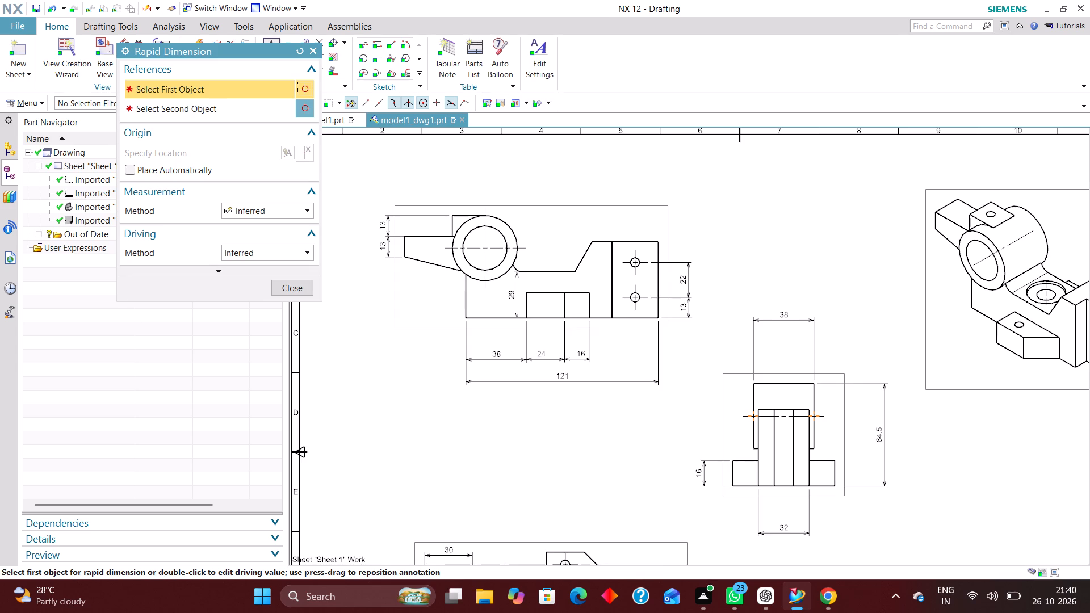
pyautogui.scroll(-3, 727, 267)
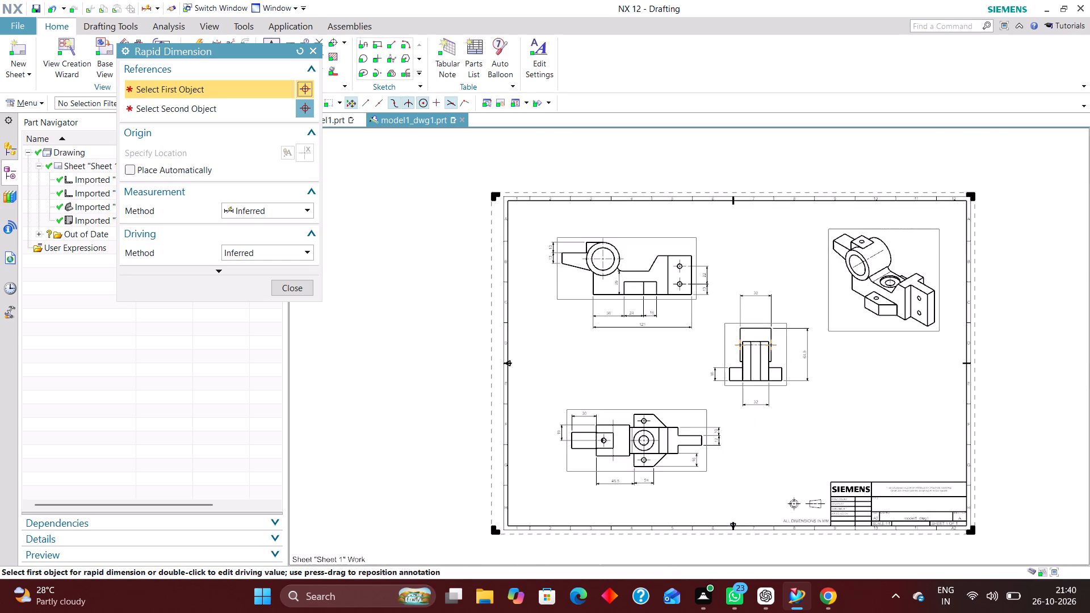
pyautogui.scroll(3, 677, 431)
pyautogui.scroll(-1, 665, 350)
pyautogui.scroll(3, 797, 403)
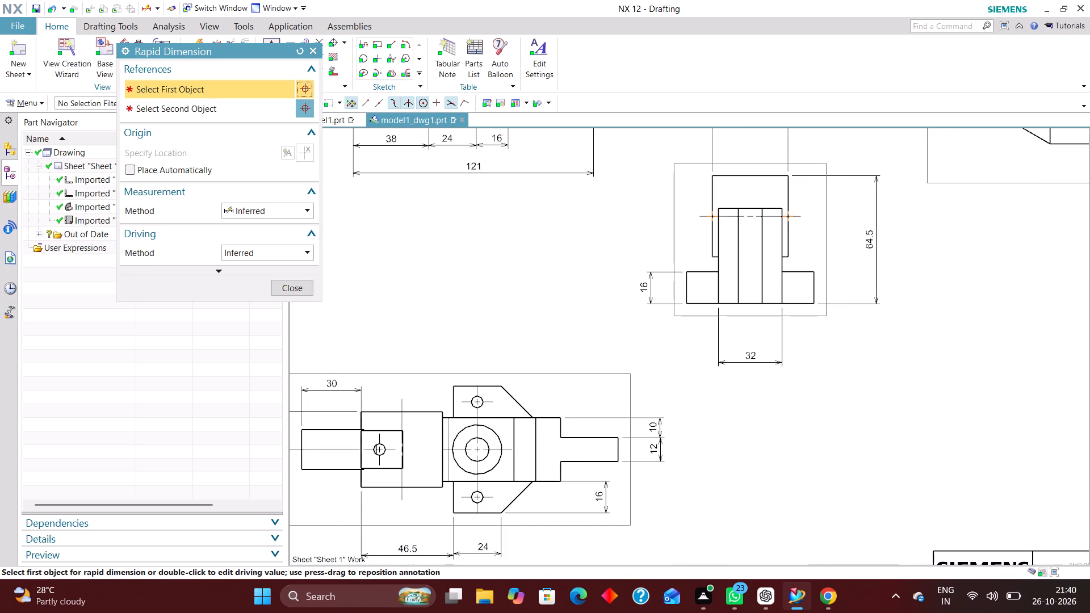
pyautogui.scroll(-3, 710, 366)
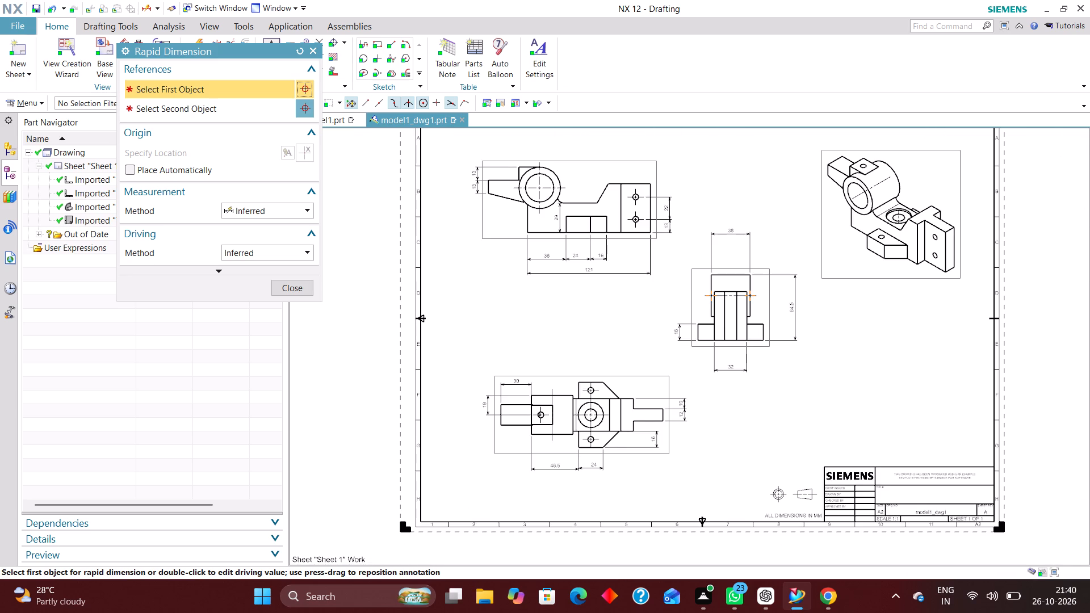
pyautogui.scroll(-1, 900, 451)
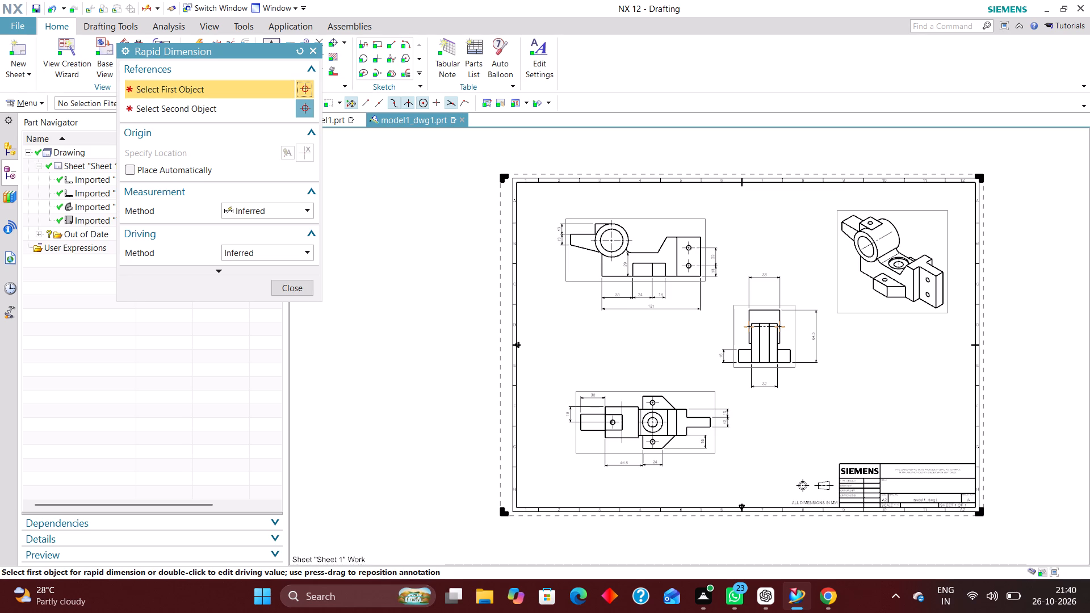
pyautogui.scroll(2, 603, 280)
pyautogui.scroll(-1, 617, 410)
pyautogui.scroll(3, 608, 280)
pyautogui.scroll(-2, 614, 389)
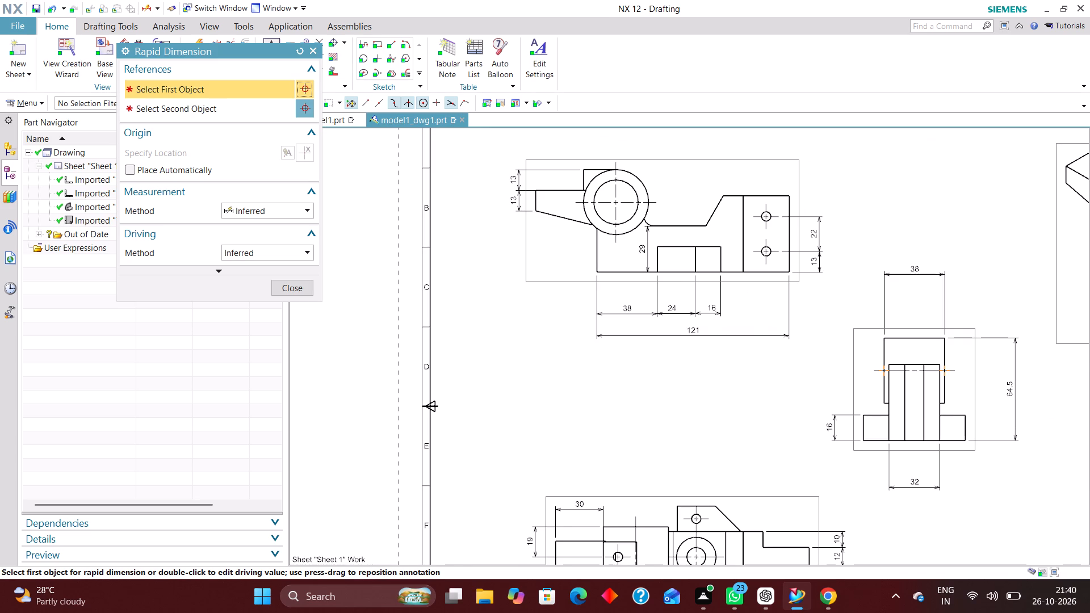
pyautogui.scroll(-2, 589, 356)
pyautogui.scroll(4, 612, 243)
pyautogui.scroll(-2, 647, 294)
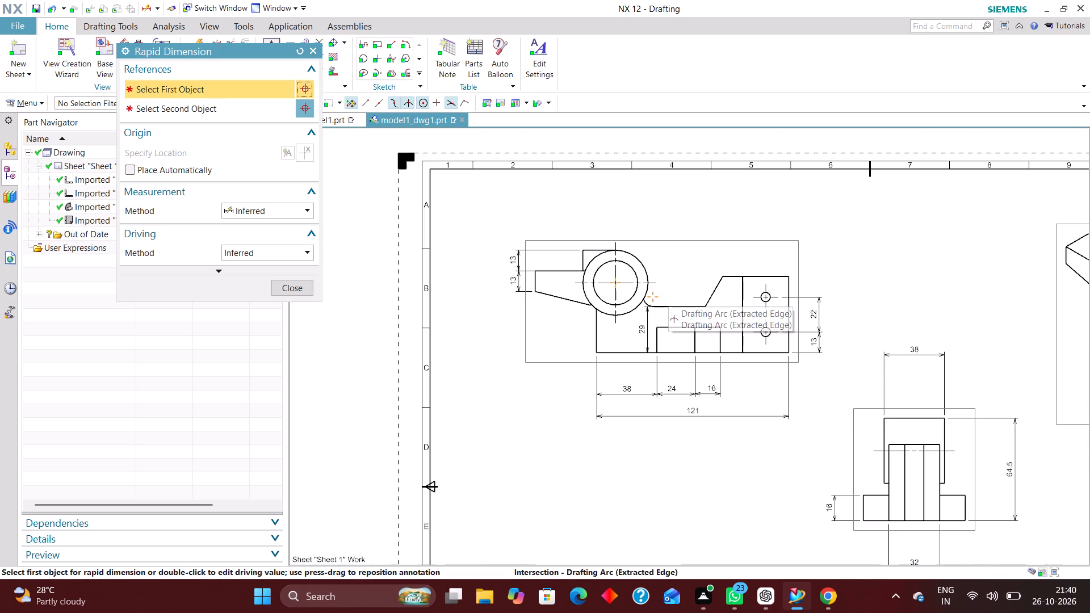
# Add a Diametral dimension to the cylindrical boss's outer circle in the front view, placed above and to the right of the circle.
pyautogui.click(288, 208)
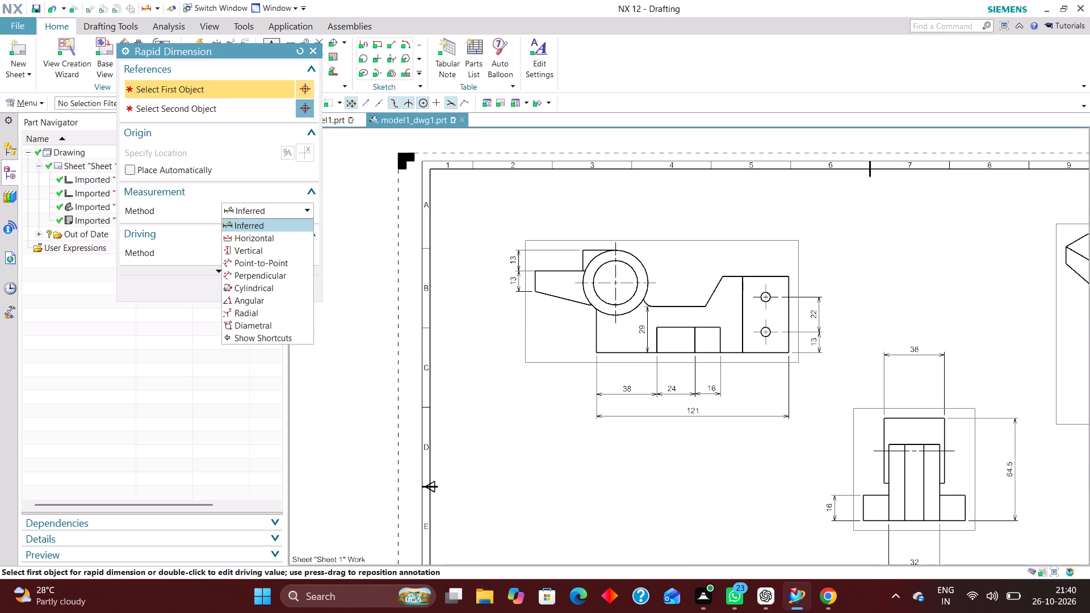
pyautogui.click(288, 324)
pyautogui.scroll(3, 613, 267)
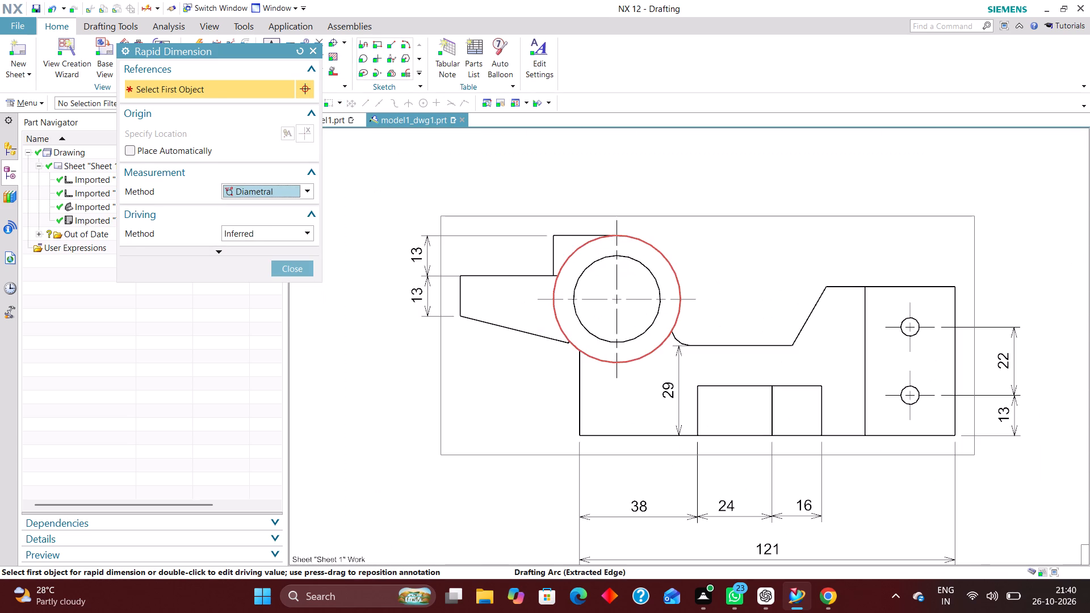
pyautogui.click(669, 263)
pyautogui.click(718, 177)
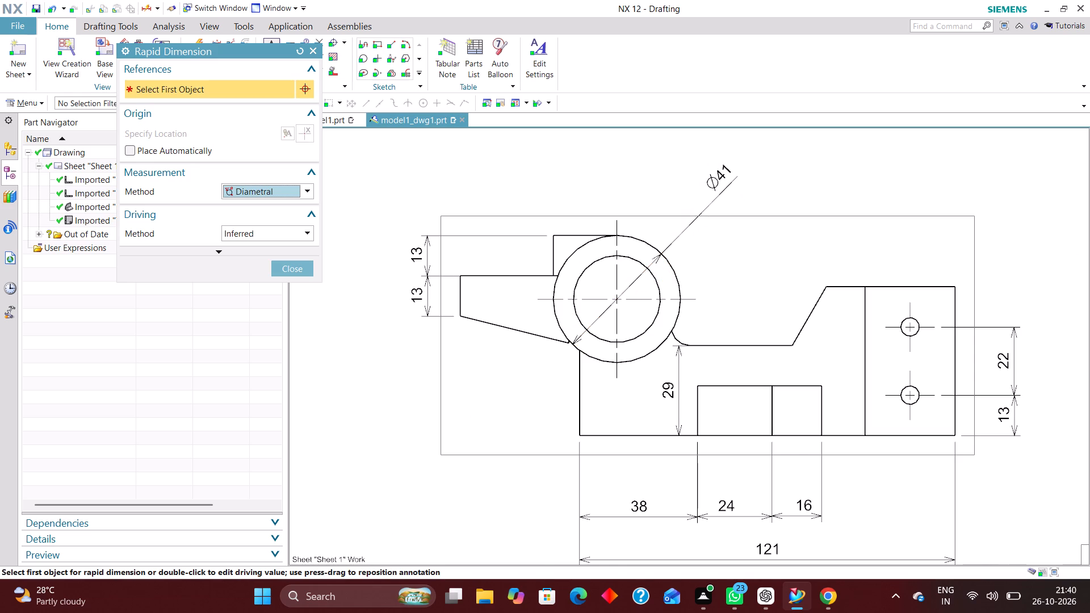
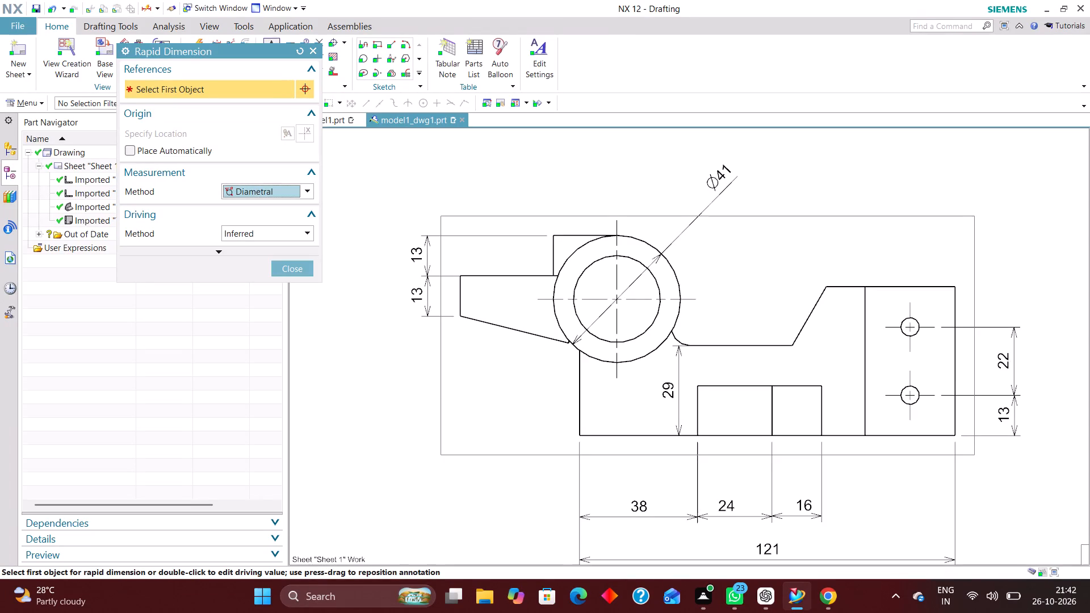
# Add a Diametral dimension to the boss's inner bore circle in the front view, placed just outside the boss on its right.
pyautogui.click(630, 338)
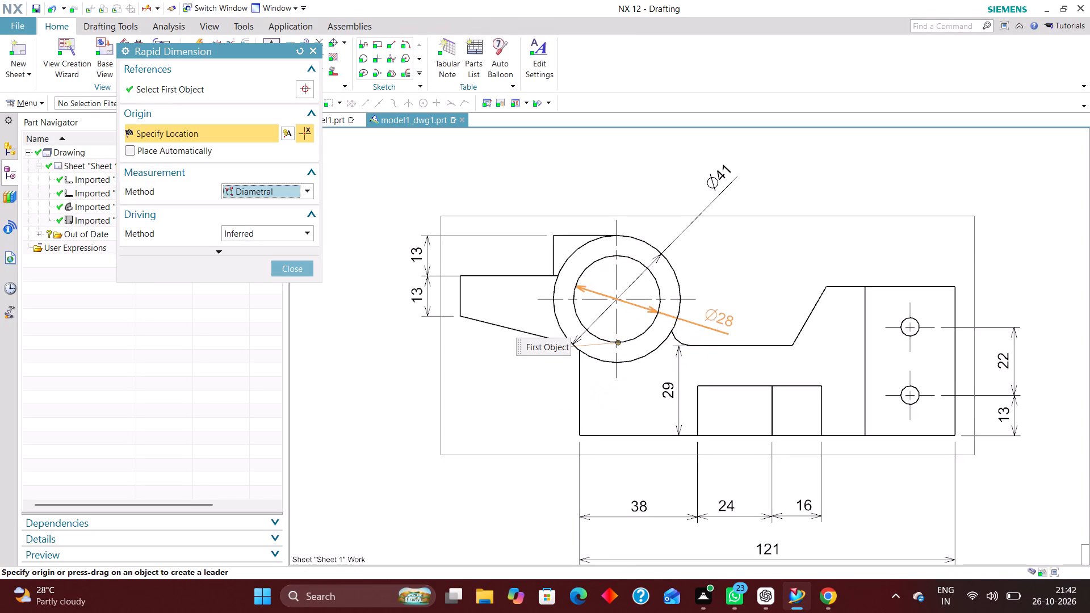
pyautogui.click(709, 315)
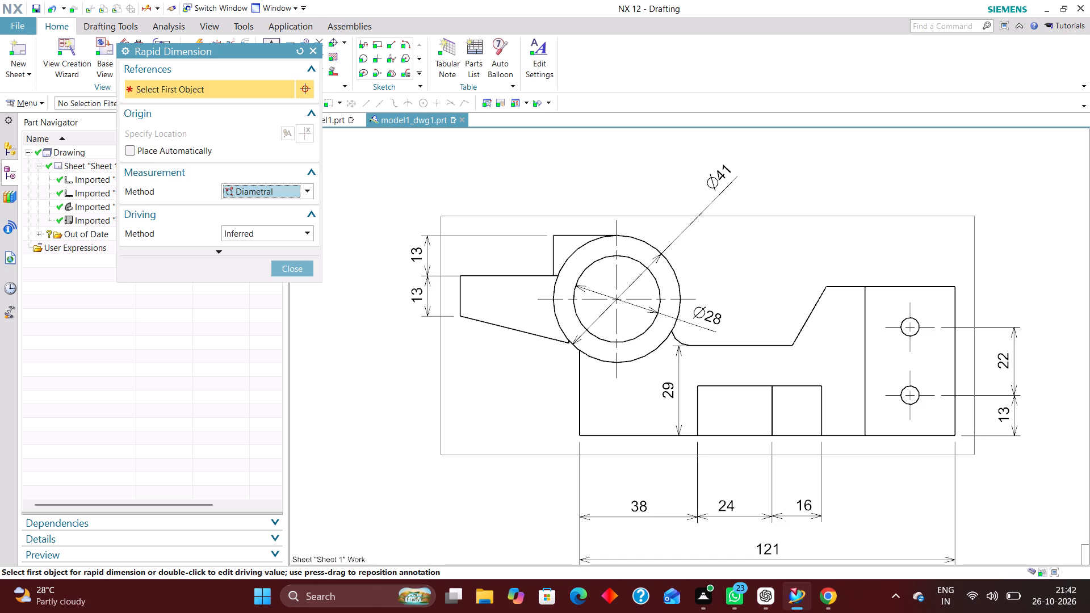
pyautogui.click(287, 267)
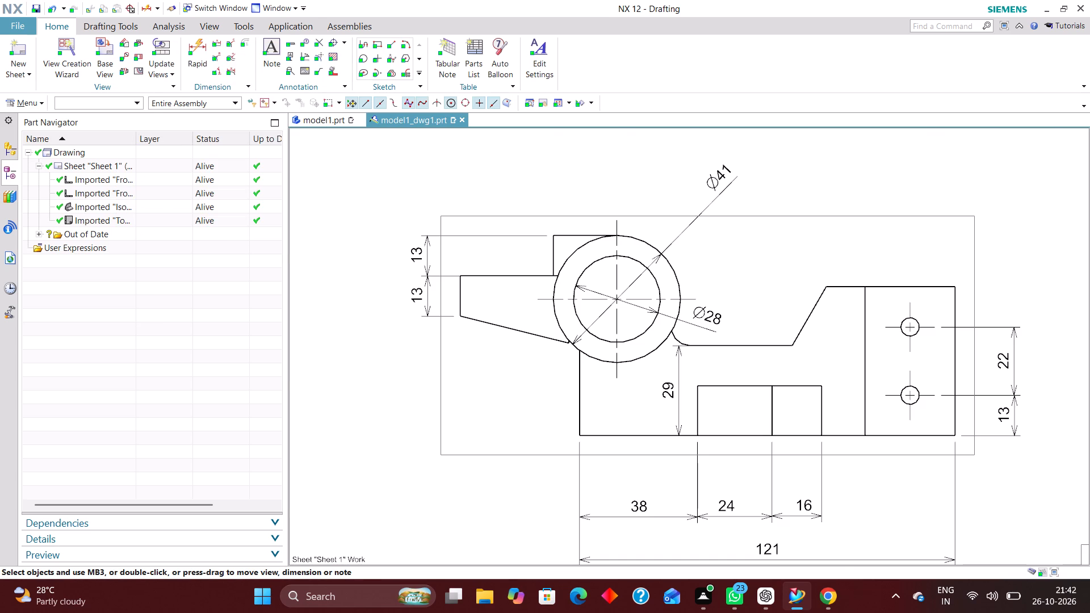
# Examine the front, side and Top views on the sheet for edges that still lack dimensions.
pyautogui.scroll(-3, 493, 376)
pyautogui.scroll(3, 528, 410)
pyautogui.scroll(-4, 410, 393)
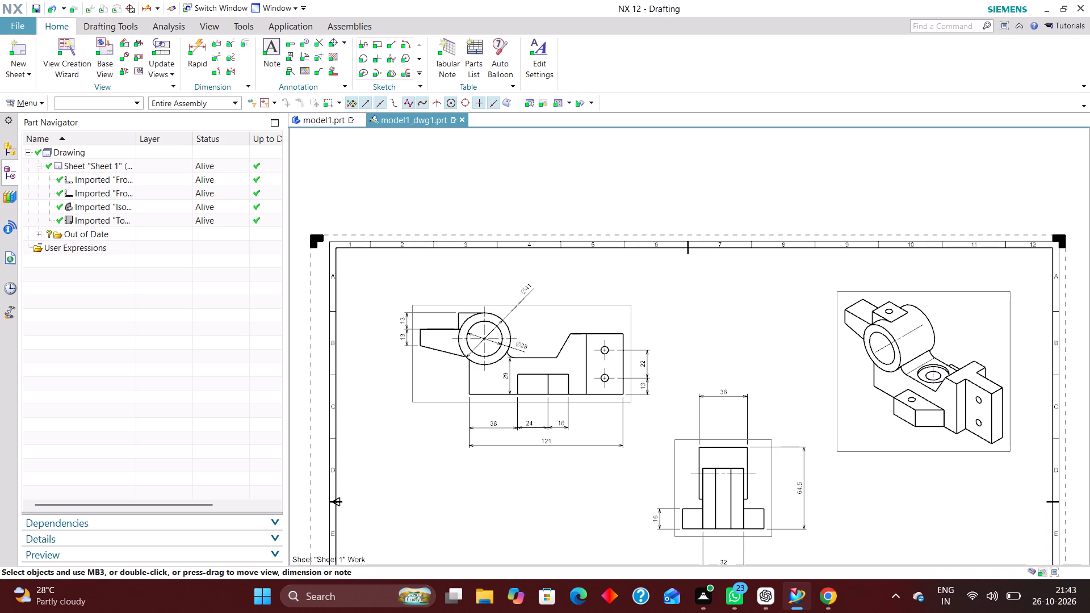
pyautogui.moveTo(688, 305); pyautogui.dragTo(663, 333, button='right')
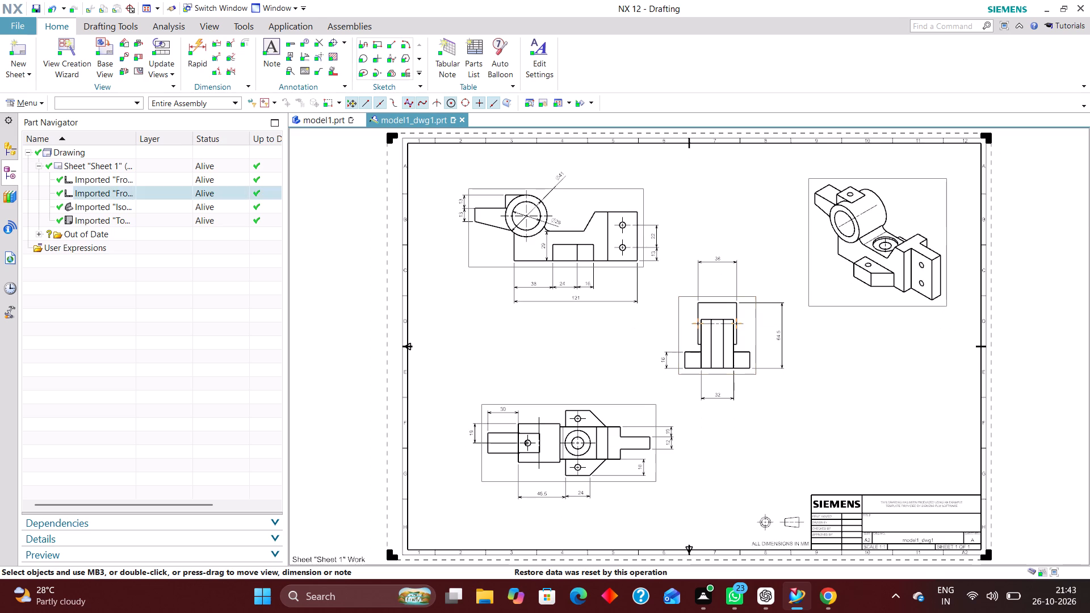
pyautogui.scroll(3, 730, 391)
pyautogui.scroll(-2, 710, 363)
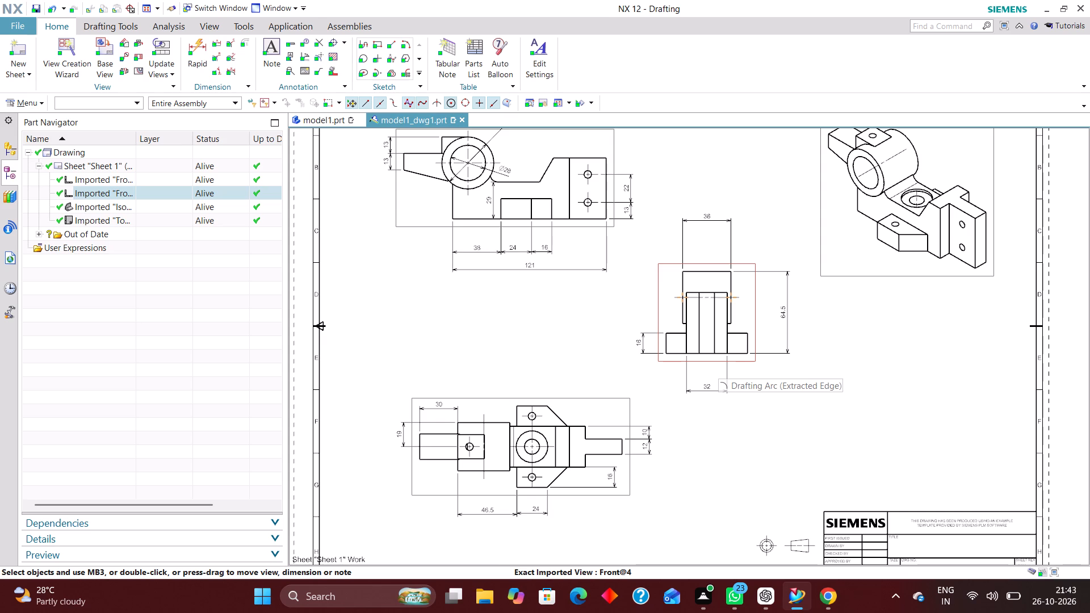
pyautogui.scroll(-1, 695, 347)
pyautogui.scroll(3, 769, 394)
pyautogui.moveTo(795, 349); pyautogui.dragTo(684, 435, button='right')
# With the Inferred method, dimension the short top edge between the slope's upper corner and the vertical plate line in the front view, placed above.
pyautogui.scroll(3, 655, 451)
pyautogui.scroll(-2, 590, 420)
pyautogui.scroll(-2, 676, 393)
pyautogui.scroll(2, 716, 445)
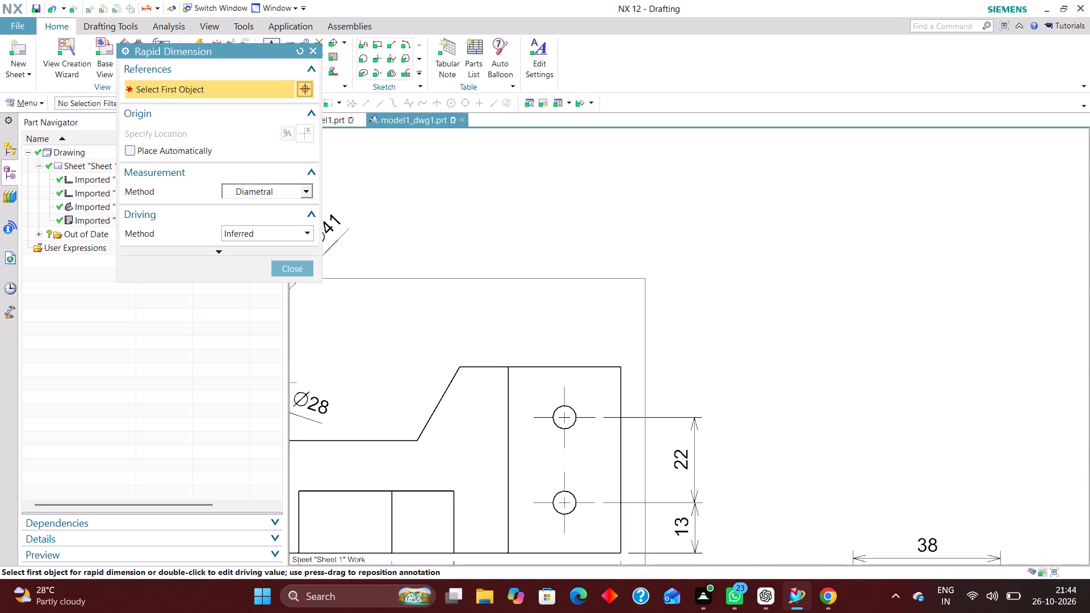
pyautogui.click(301, 191)
pyautogui.click(292, 203)
pyautogui.click(459, 366)
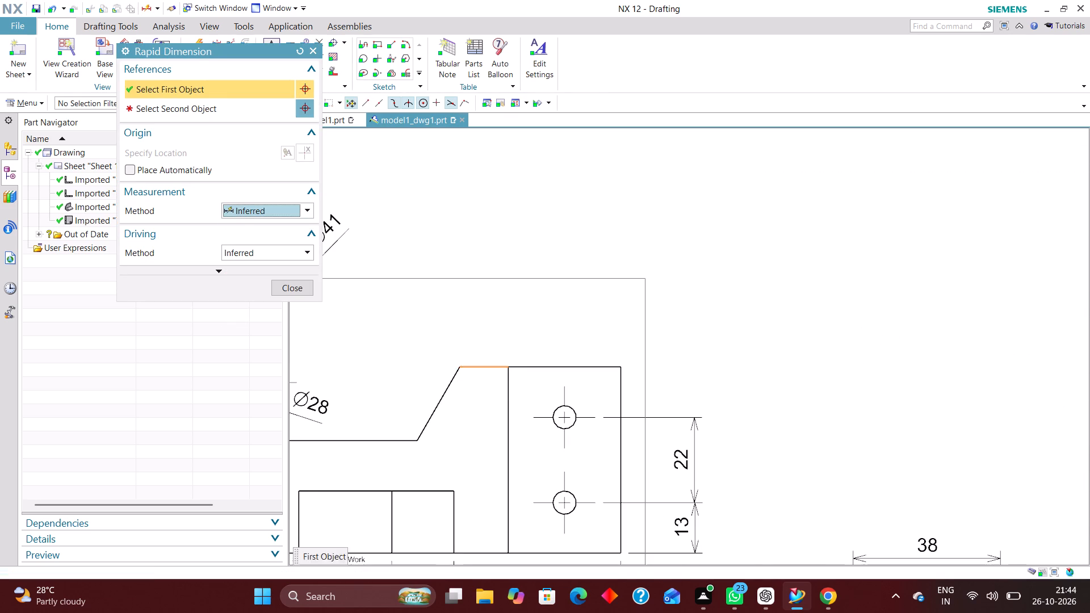
pyautogui.click(510, 367)
pyautogui.click(487, 217)
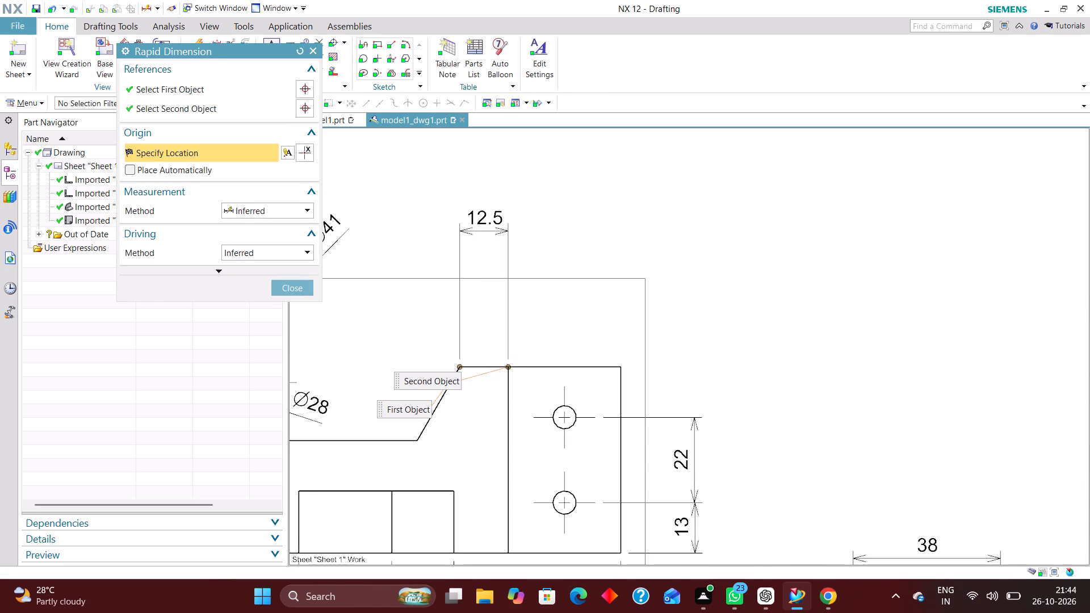
pyautogui.click(300, 285)
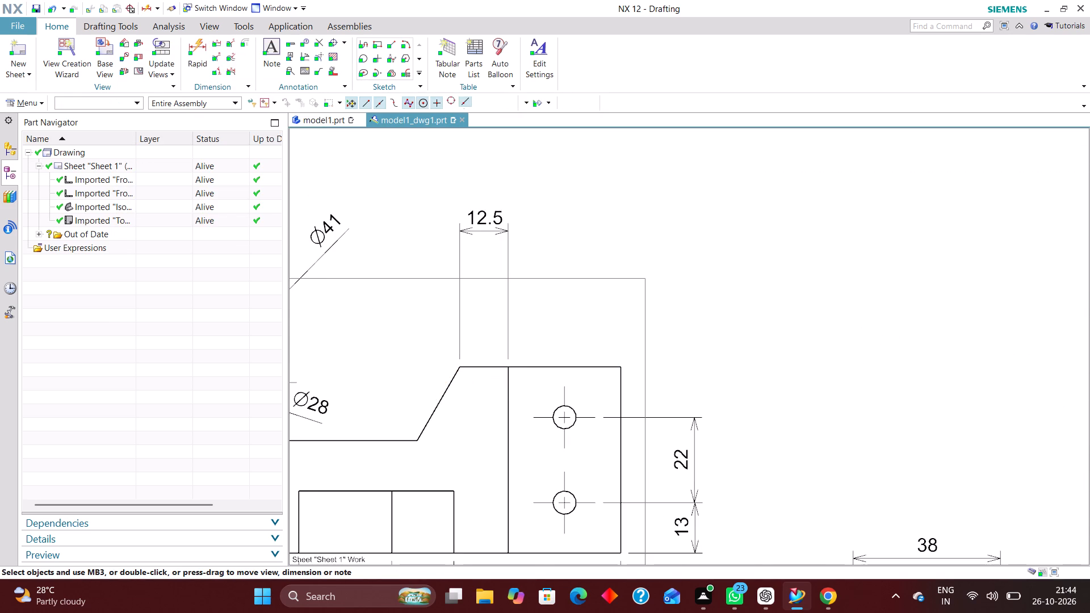
# Set the 12.5 dimension above the front view to 0 decimal places.
pyautogui.click(484, 232)
pyautogui.click(487, 228)
pyautogui.click(570, 300)
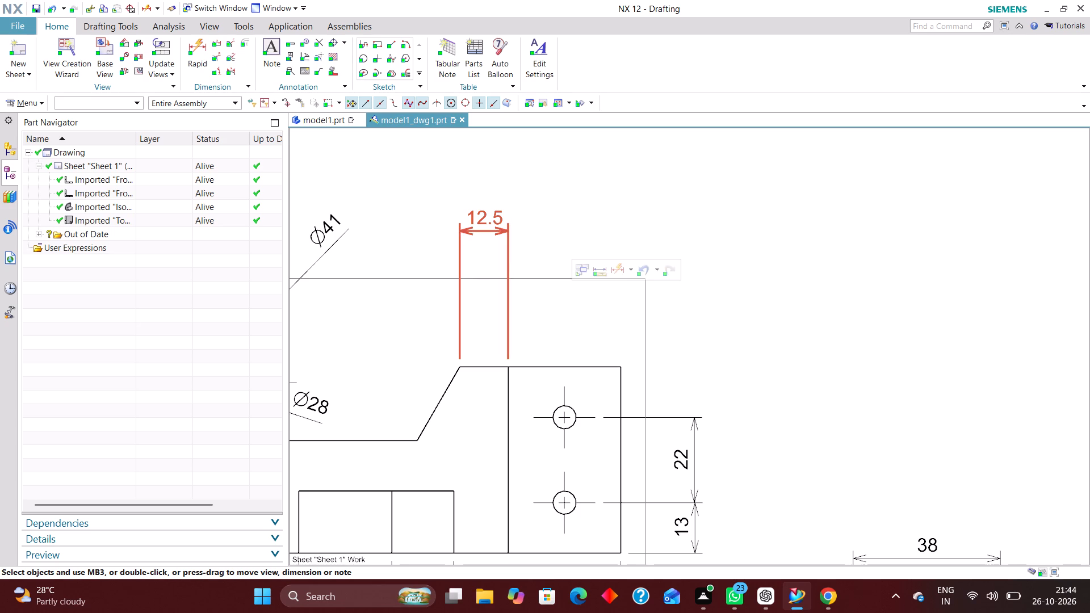
pyautogui.click(448, 183)
pyautogui.doubleClick(484, 222)
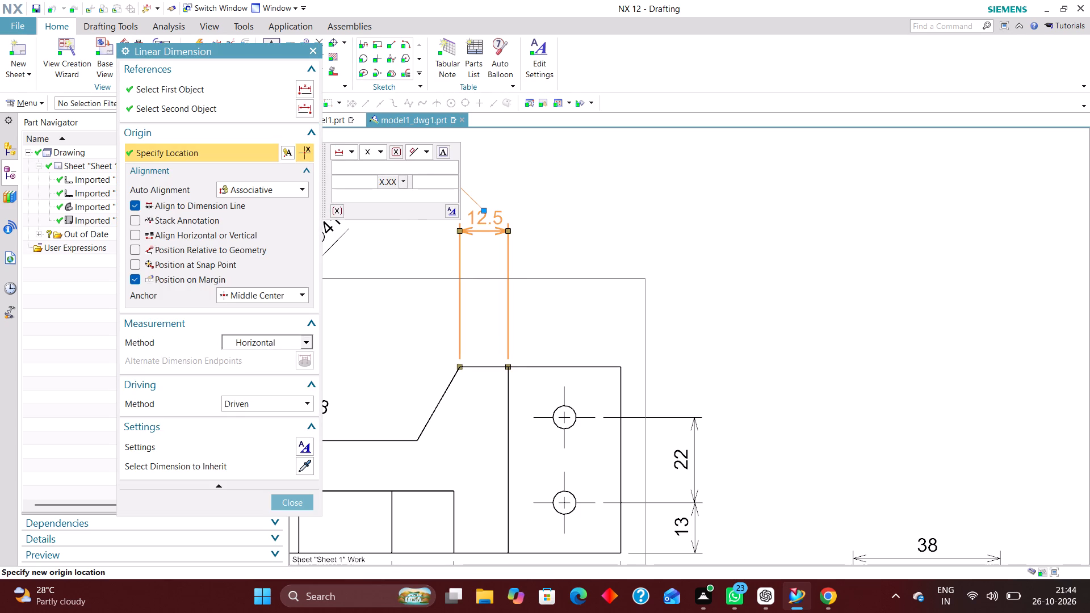
pyautogui.click(400, 177)
pyautogui.click(410, 195)
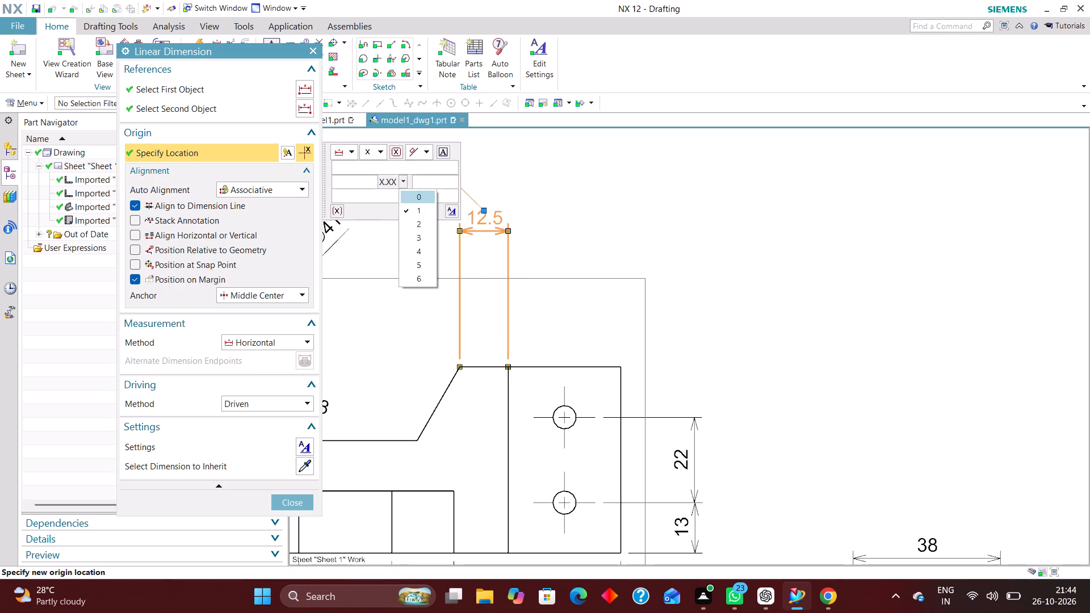
pyautogui.click(303, 499)
# Examine all views on the sheet, including the isometric, to check the dimensions and the projection arrangement.
pyautogui.scroll(-4, 482, 264)
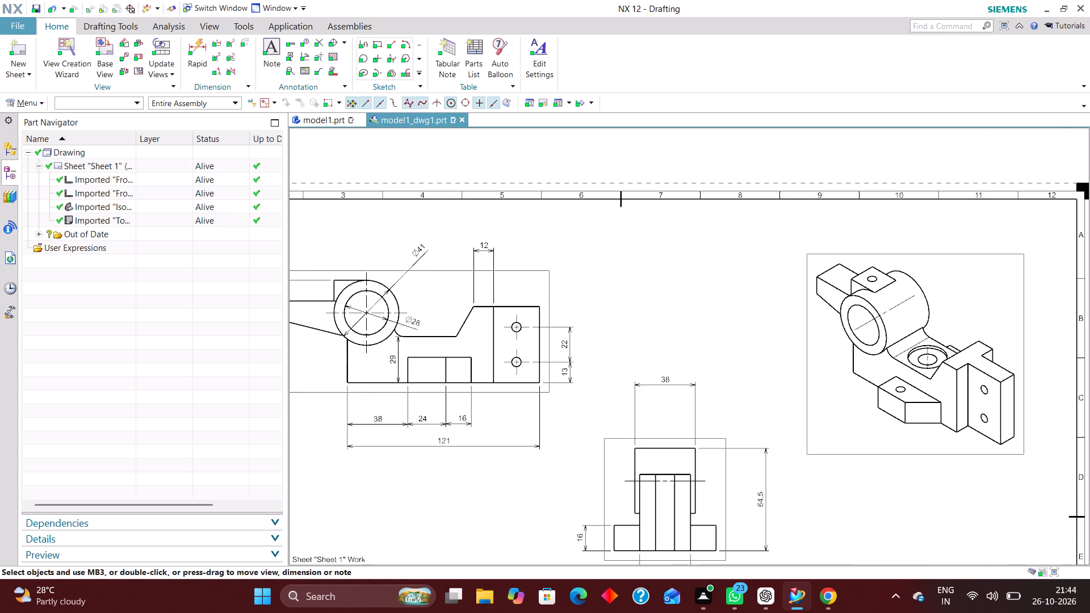
pyautogui.scroll(-1, 420, 342)
pyautogui.scroll(1, 735, 365)
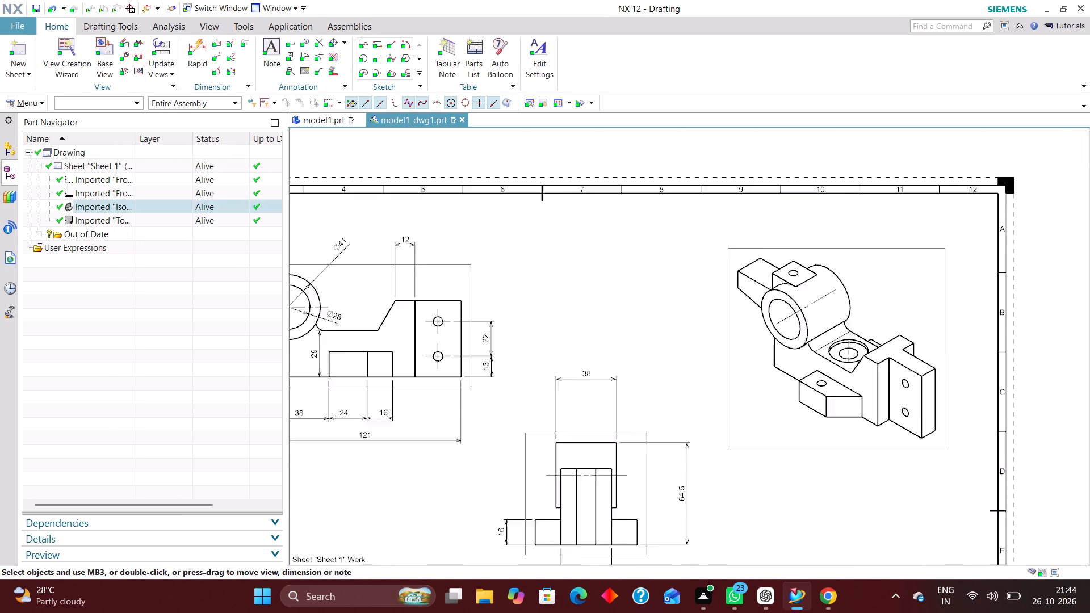
pyautogui.scroll(1, 736, 367)
pyautogui.scroll(-1, 577, 337)
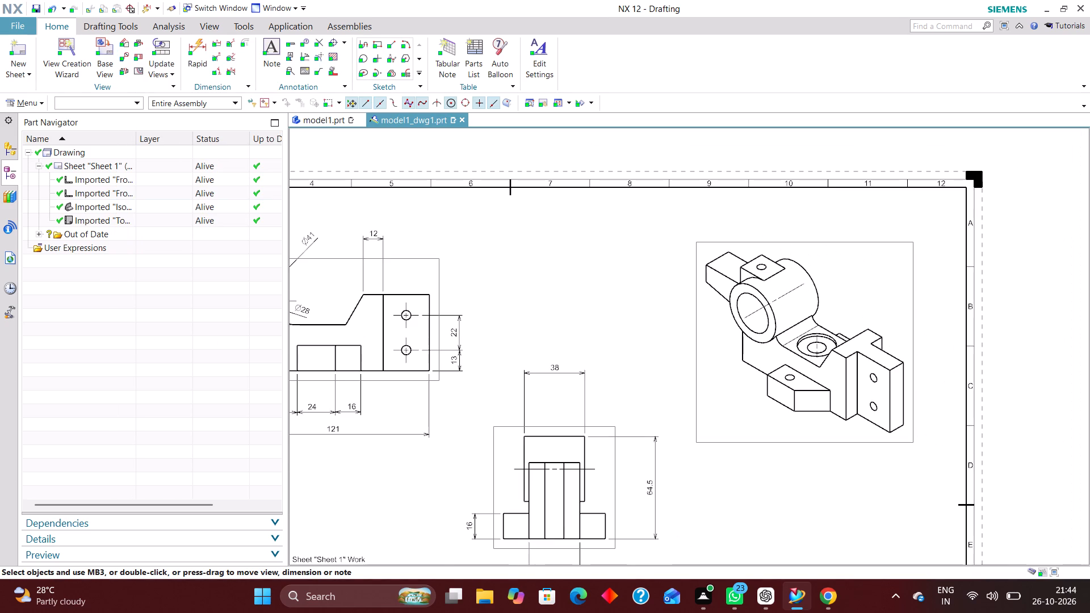
pyautogui.scroll(-1, 559, 347)
pyautogui.scroll(3, 557, 440)
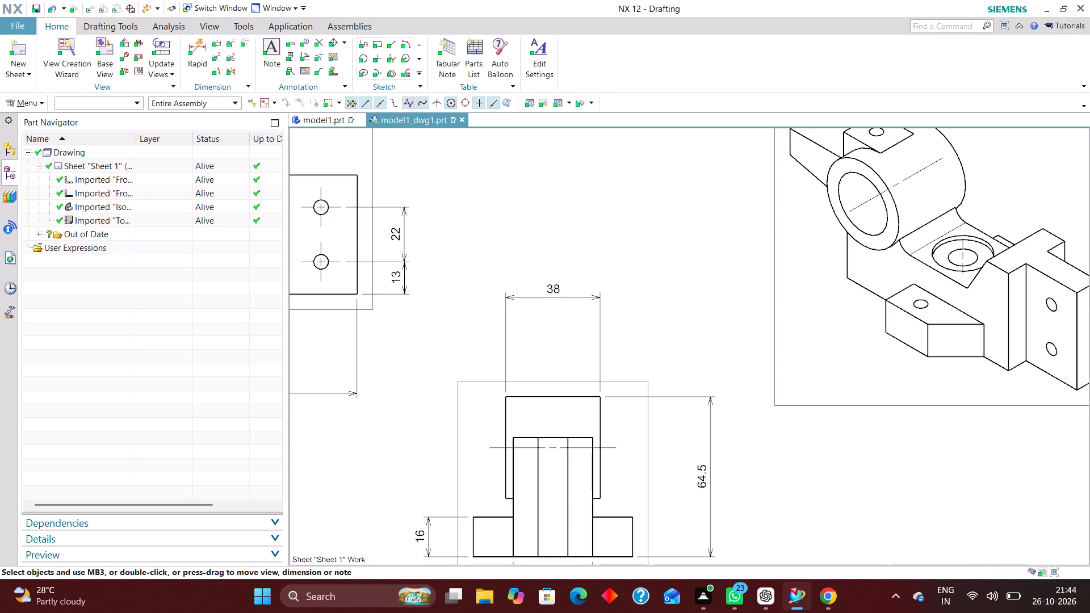
pyautogui.scroll(-2, 538, 383)
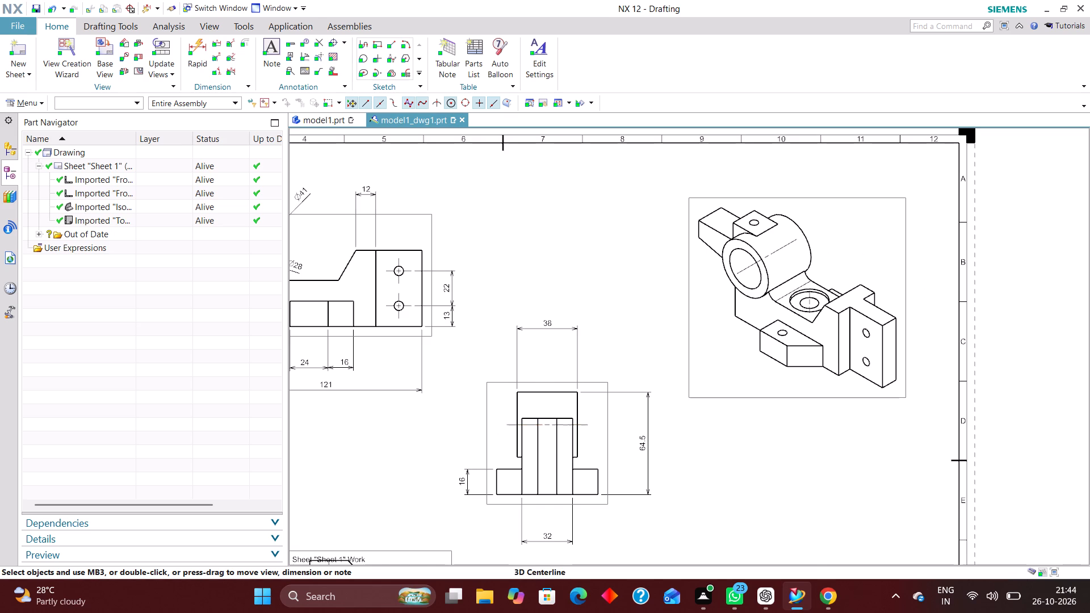
pyautogui.scroll(-3, 564, 350)
pyautogui.scroll(5, 372, 317)
pyautogui.scroll(-2, 422, 322)
pyautogui.scroll(7, 431, 342)
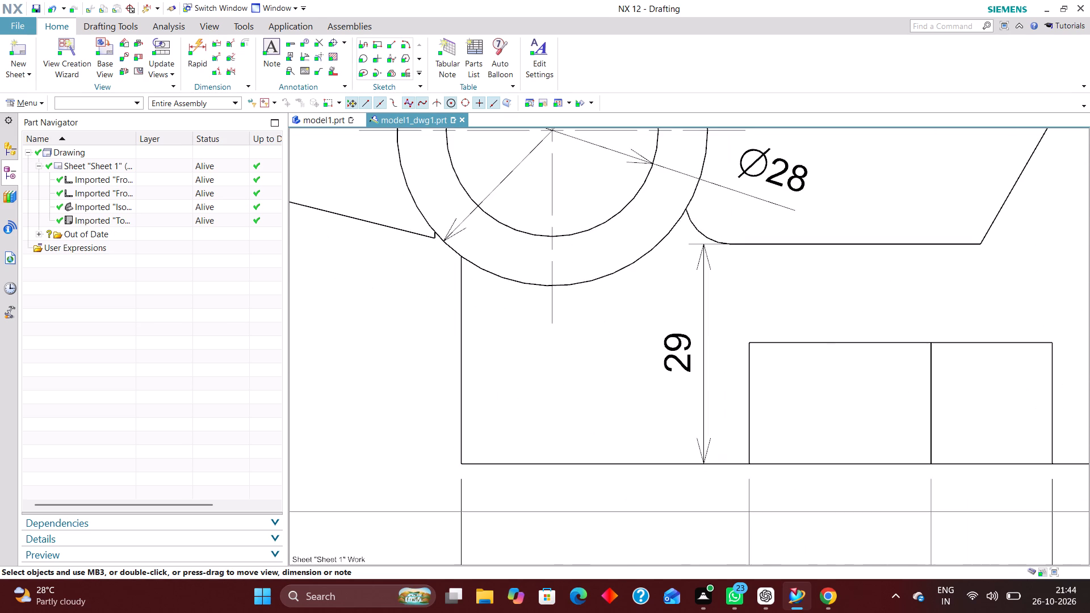
pyautogui.scroll(-9, 437, 275)
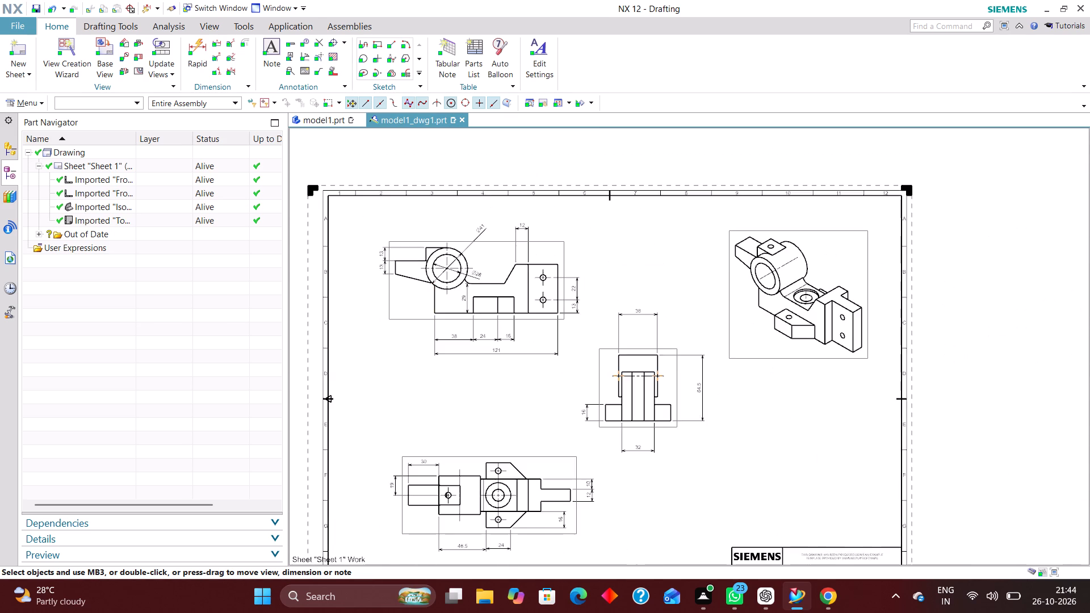
pyautogui.scroll(3, 442, 444)
pyautogui.scroll(-3, 441, 374)
pyautogui.scroll(3, 457, 463)
pyautogui.scroll(-2, 500, 338)
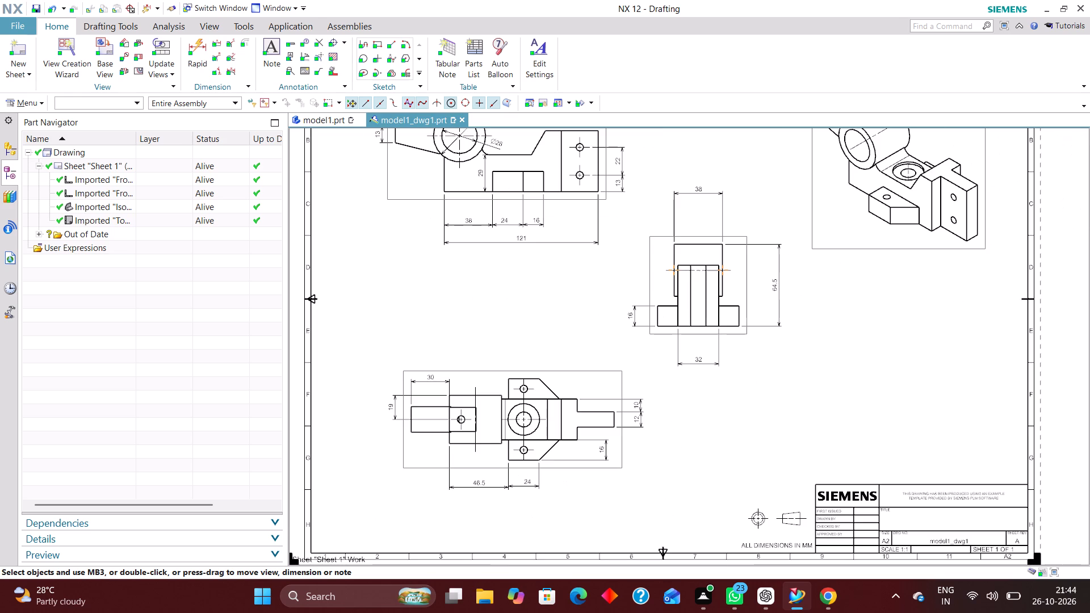
pyautogui.scroll(4, 509, 458)
pyautogui.scroll(-2, 504, 460)
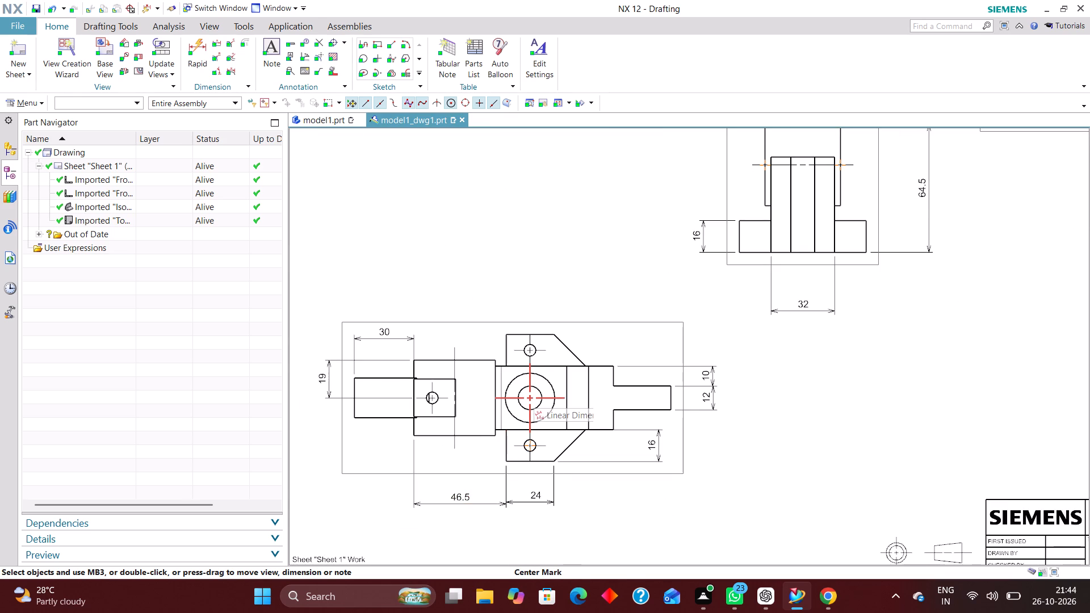
pyautogui.scroll(-2, 514, 396)
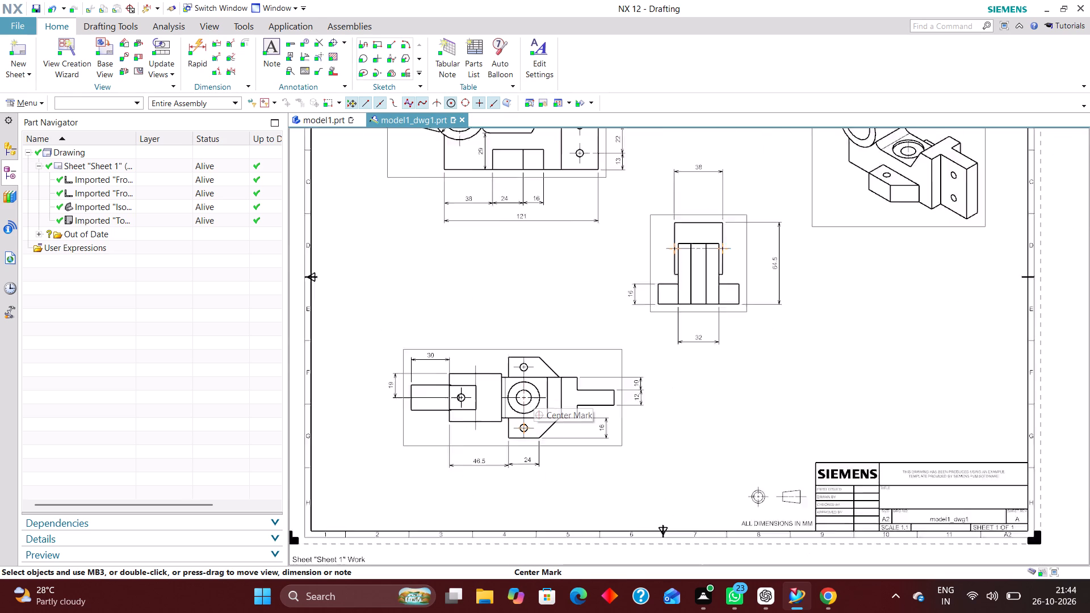
pyautogui.scroll(-1, 512, 398)
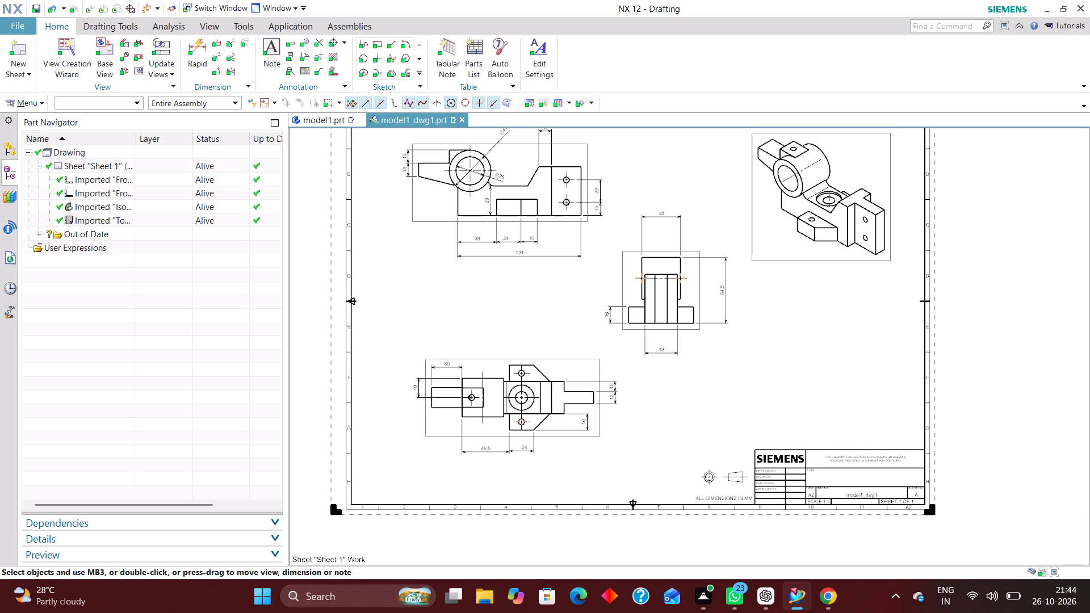
pyautogui.scroll(-1, 497, 365)
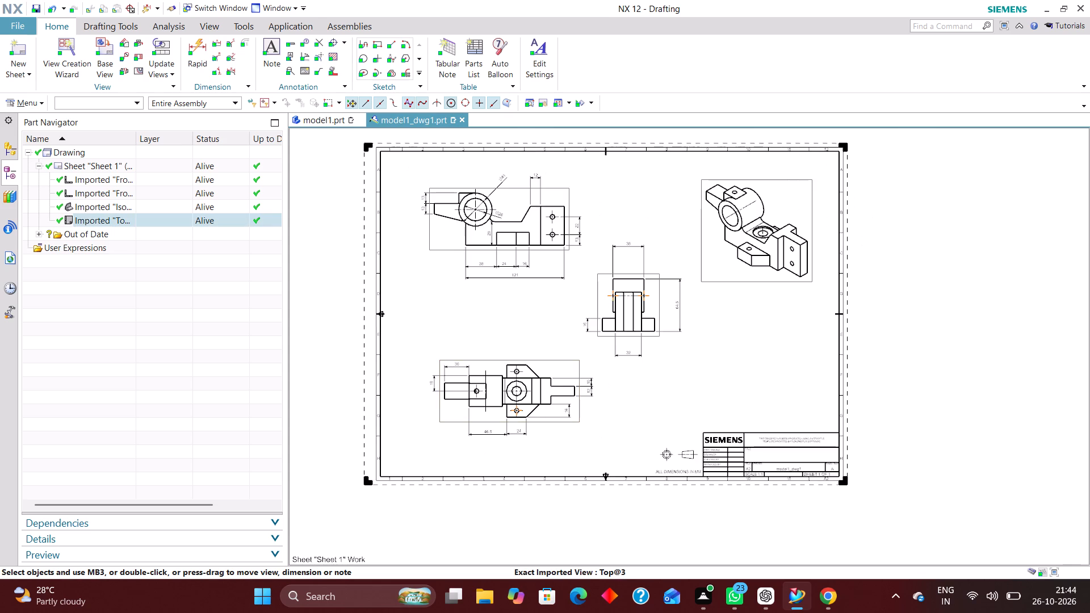
pyautogui.scroll(4, 488, 170)
pyautogui.scroll(-2, 429, 329)
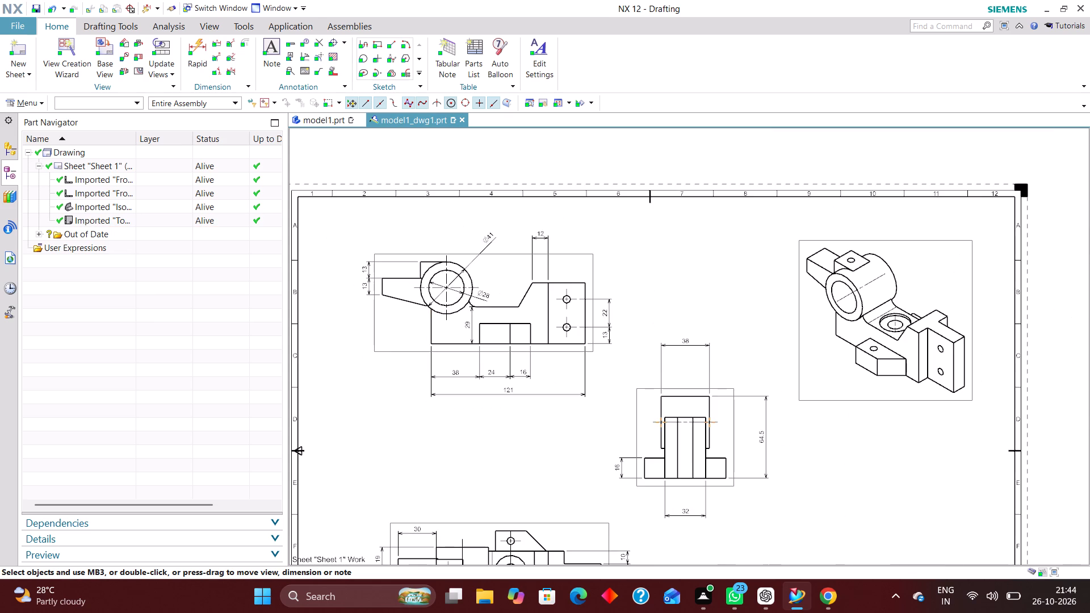
pyautogui.scroll(3, 492, 409)
pyautogui.moveTo(552, 458); pyautogui.dragTo(476, 497, button='right')
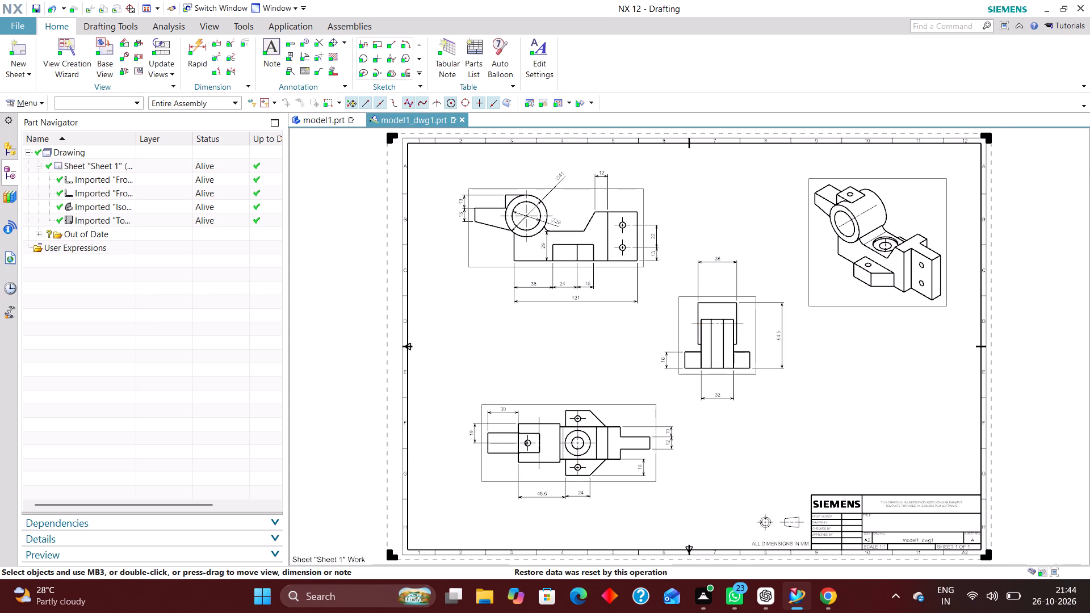
pyautogui.scroll(2, 736, 302)
pyautogui.scroll(-3, 592, 334)
pyautogui.moveTo(595, 341); pyautogui.dragTo(509, 391, button='right')
pyautogui.scroll(3, 576, 352)
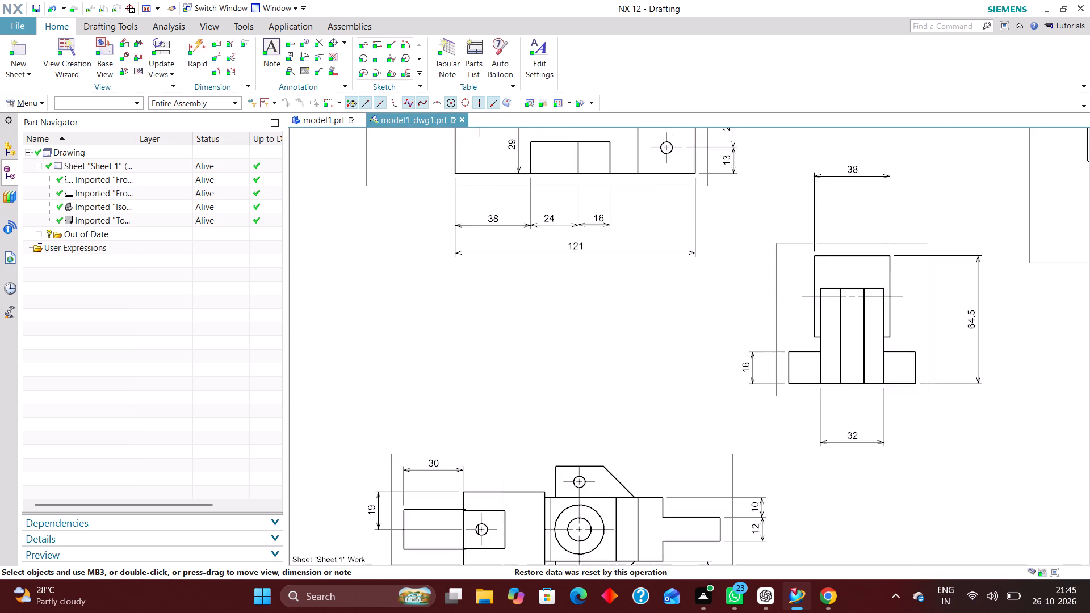
pyautogui.scroll(-3, 573, 342)
pyautogui.moveTo(613, 323); pyautogui.dragTo(557, 346, button='right')
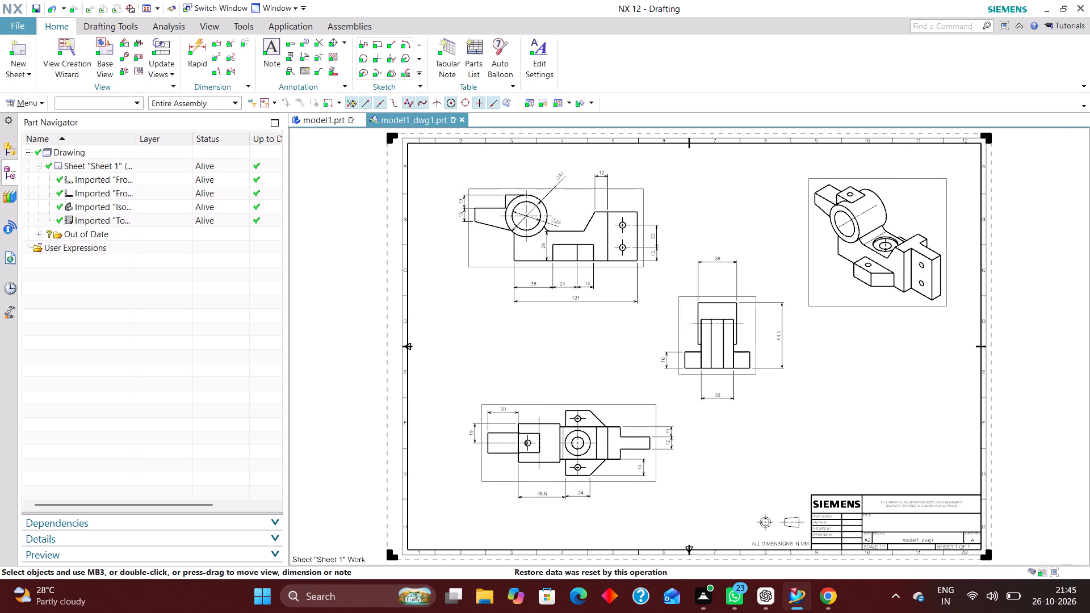
# Edit Sheet 1 to use first angle projection.
pyautogui.rightClick(383, 486)
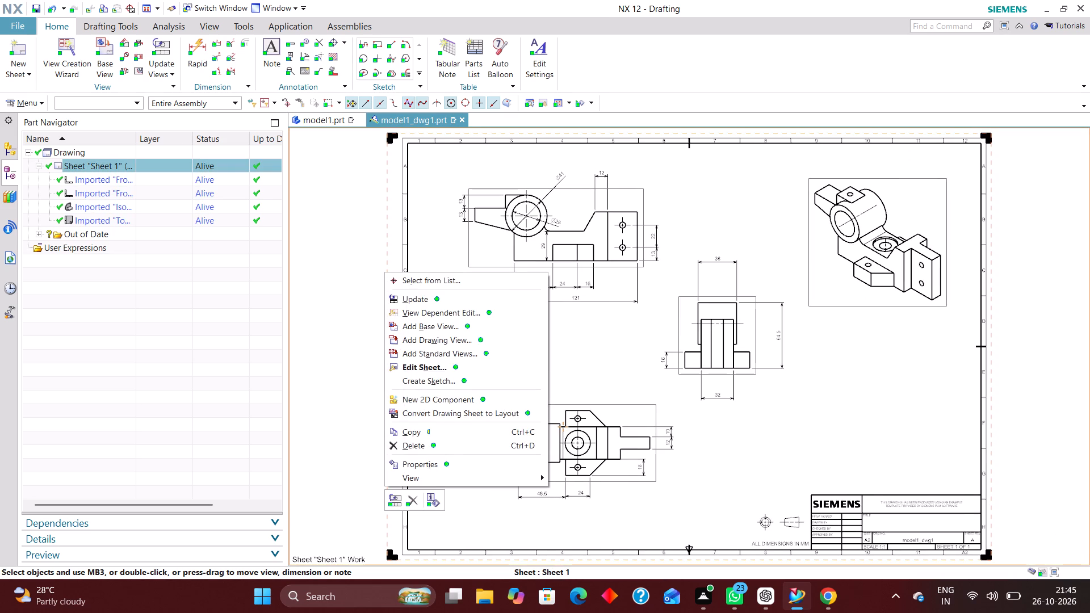
pyautogui.click(424, 368)
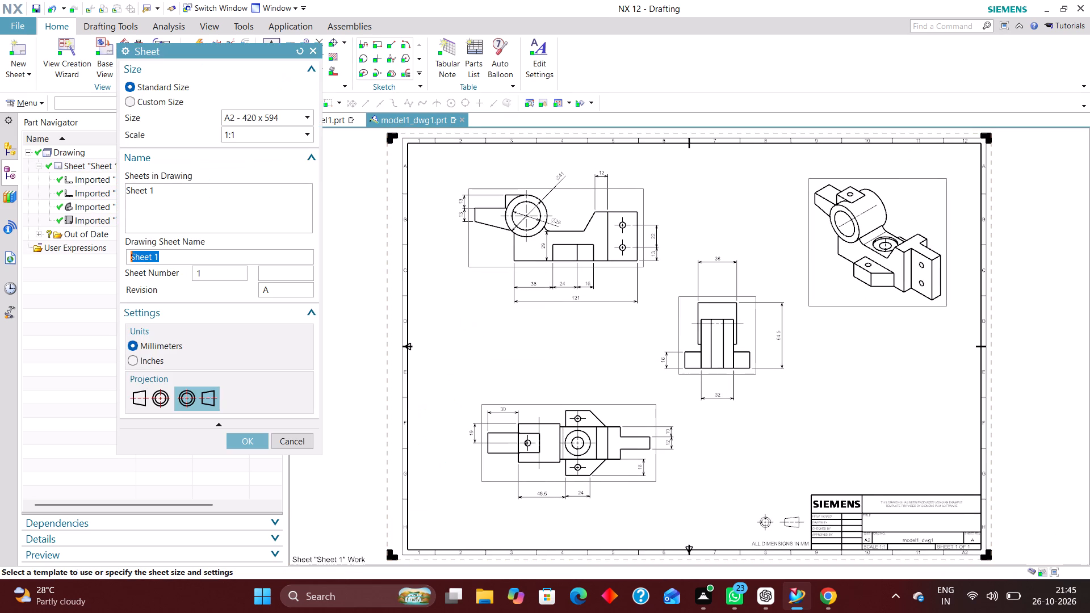
pyautogui.click(139, 394)
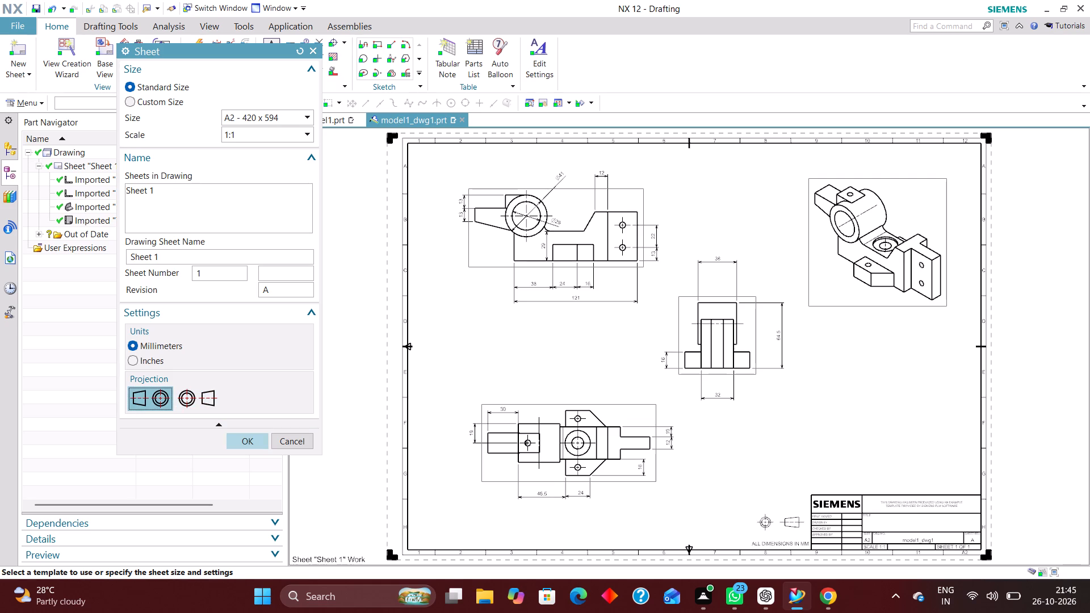
pyautogui.click(249, 438)
pyautogui.scroll(-2, 577, 400)
pyautogui.scroll(2, 668, 460)
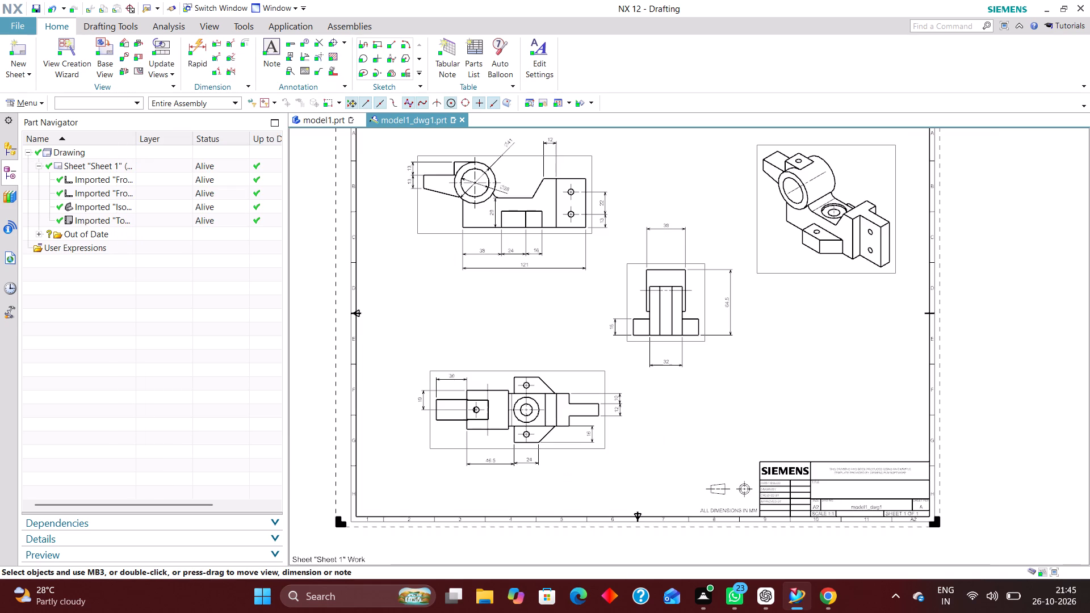
# Make layer 256 selectable in the layer settings.
pyautogui.hotkey('ctrl', 'j')
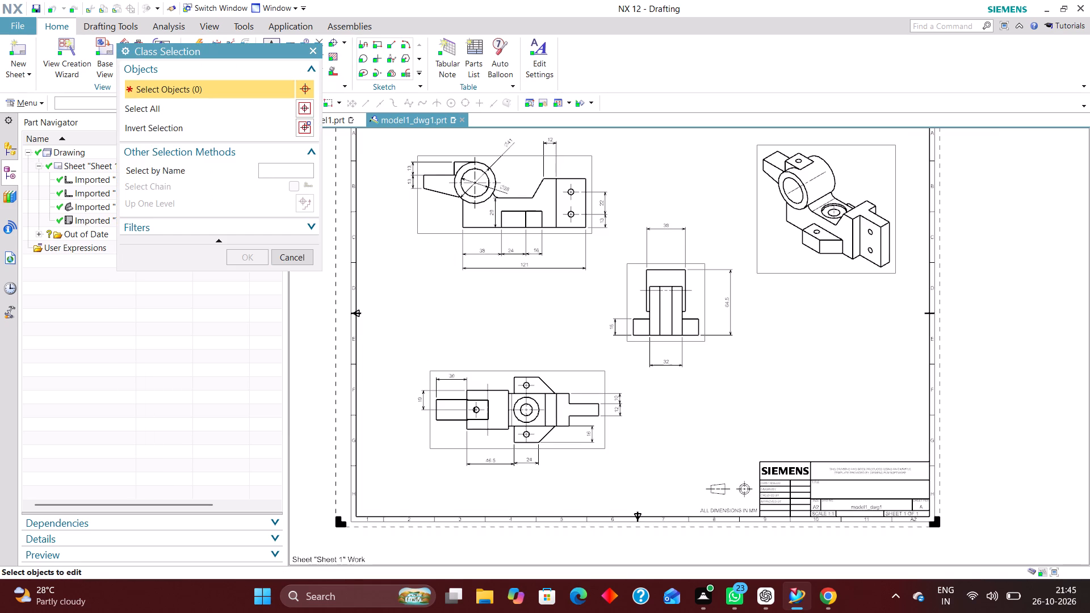
pyautogui.click(298, 259)
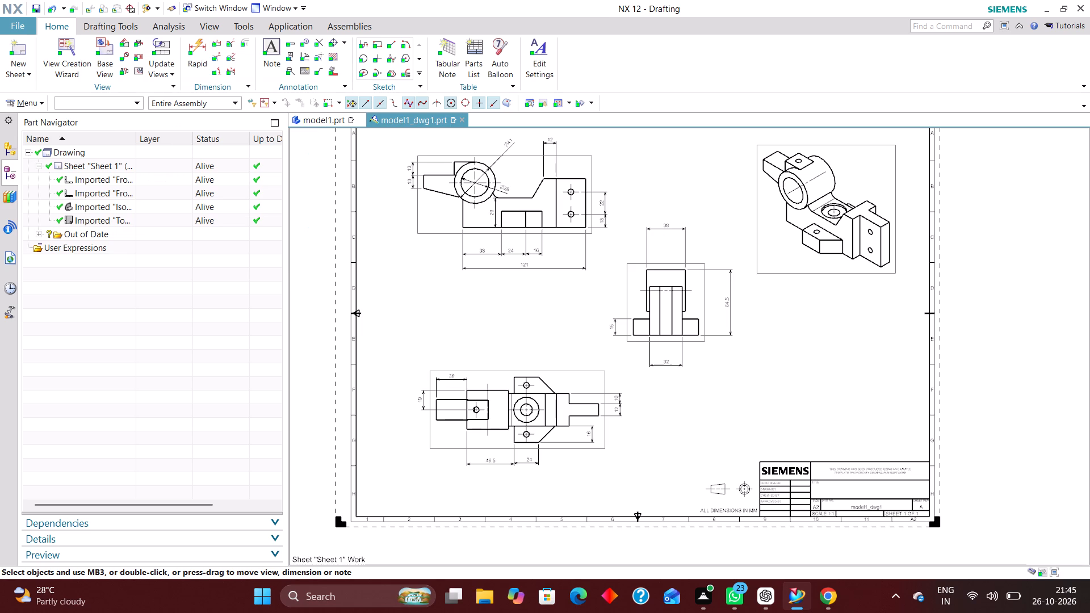
pyautogui.hotkey('ctrl', 'l')
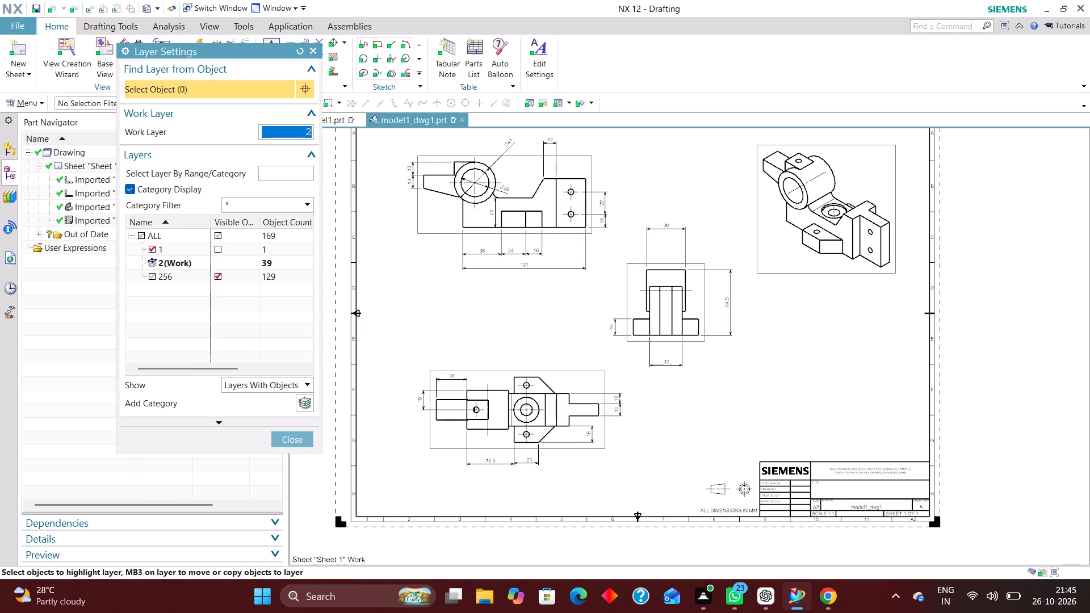
pyautogui.click(152, 277)
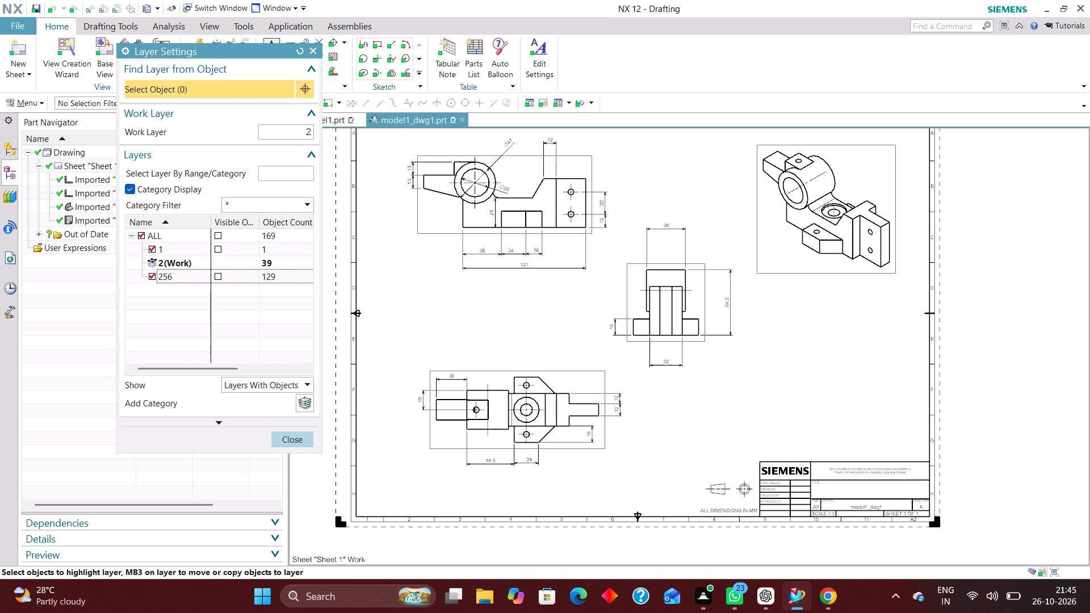
pyautogui.click(286, 439)
# Edit the title block definition to unlock the empty cells Label10, Label11, Label12 and Label13.
pyautogui.rightClick(762, 478)
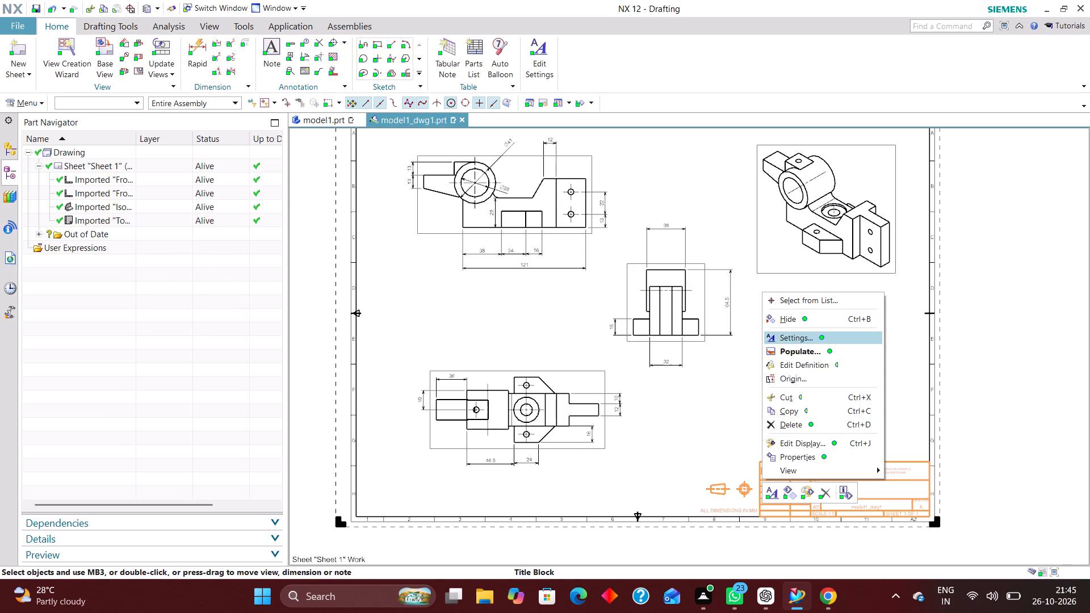
pyautogui.click(794, 363)
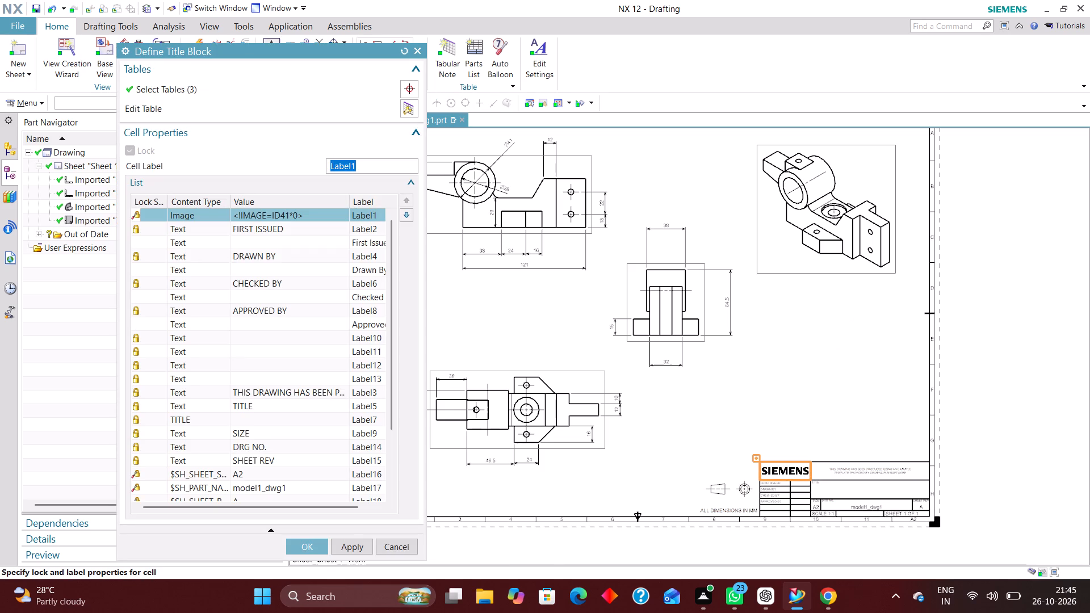
pyautogui.scroll(-1, 178, 314)
pyautogui.click(141, 295)
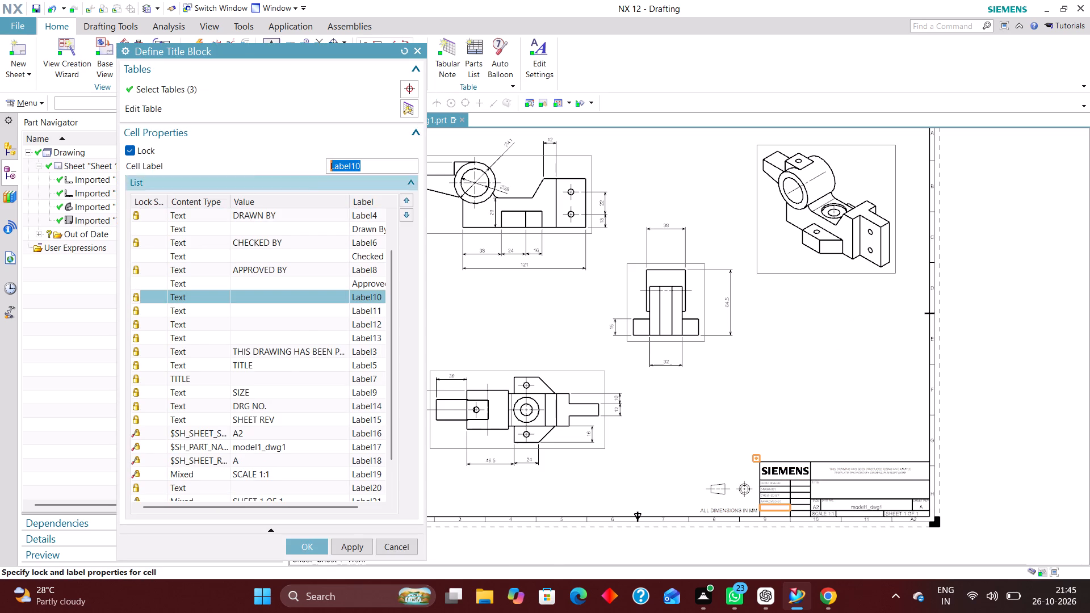
pyautogui.click(164, 152)
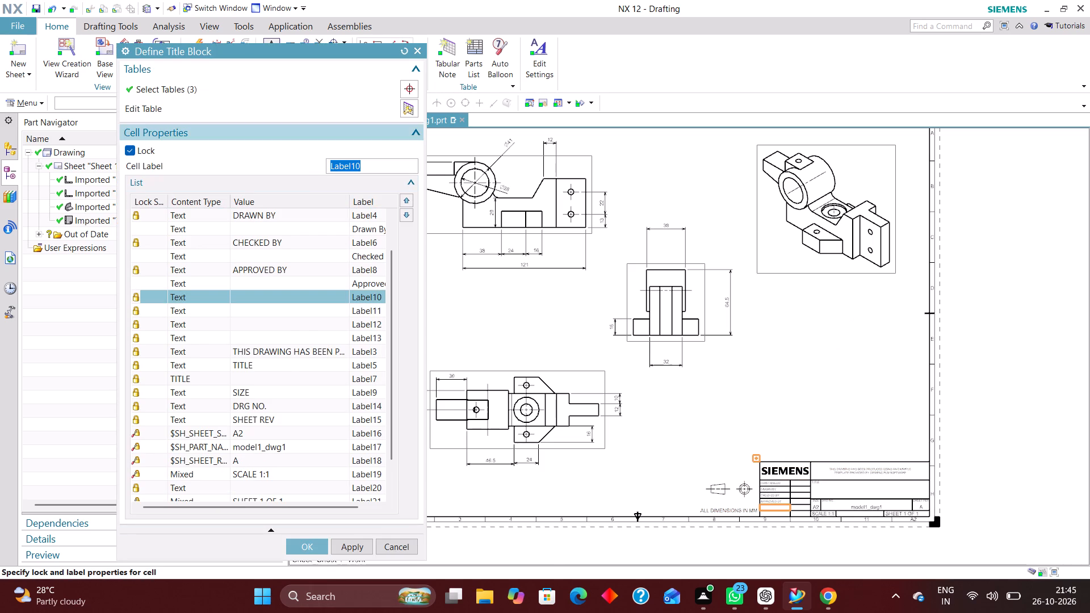
pyautogui.click(138, 145)
pyautogui.click(153, 310)
pyautogui.click(128, 152)
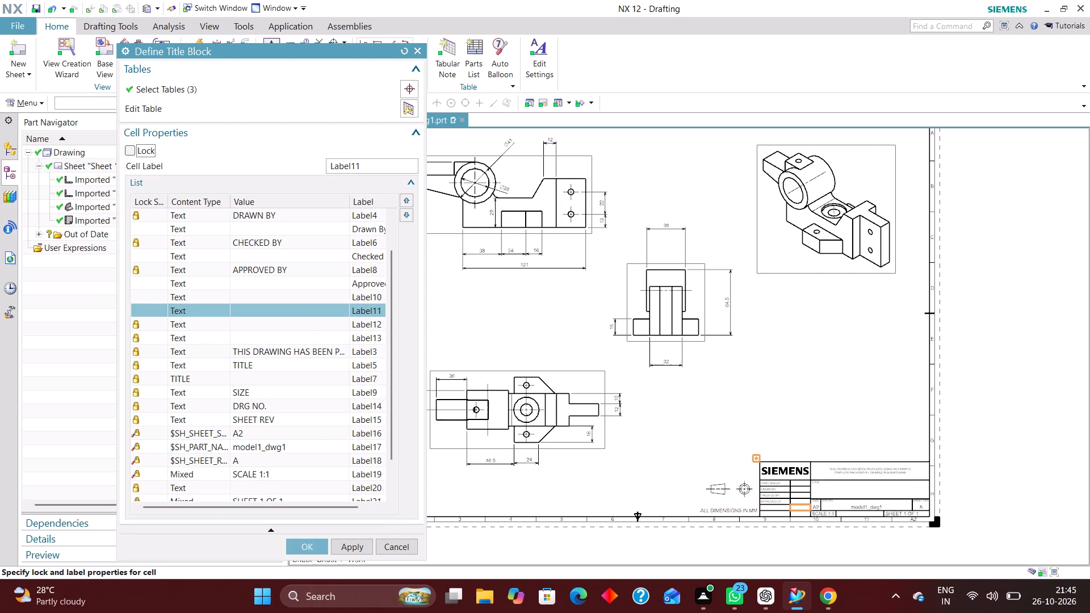
pyautogui.click(142, 318)
pyautogui.click(132, 150)
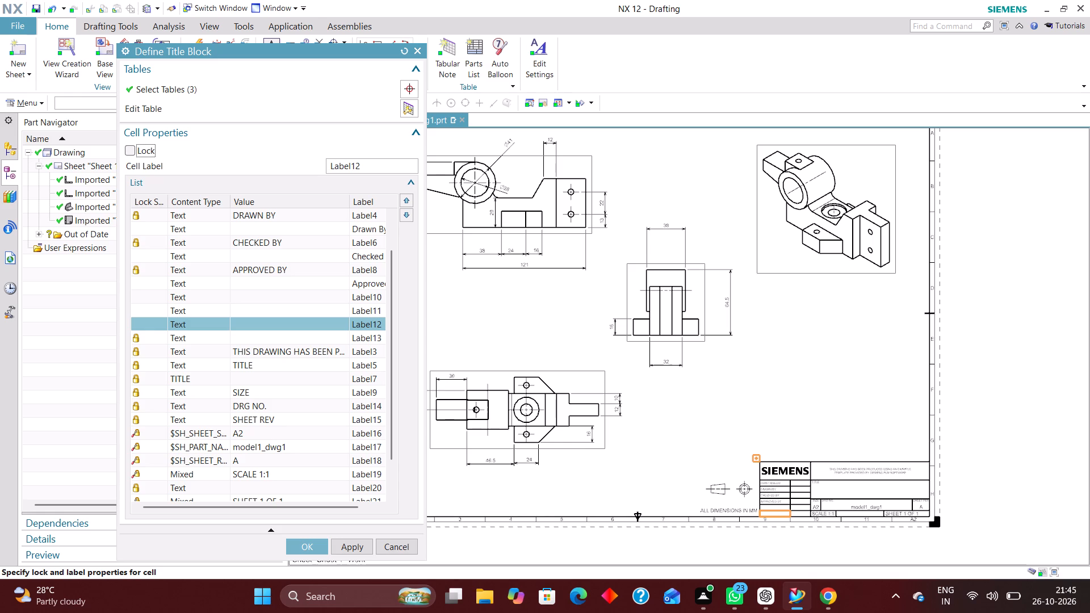
pyautogui.click(146, 339)
pyautogui.click(127, 148)
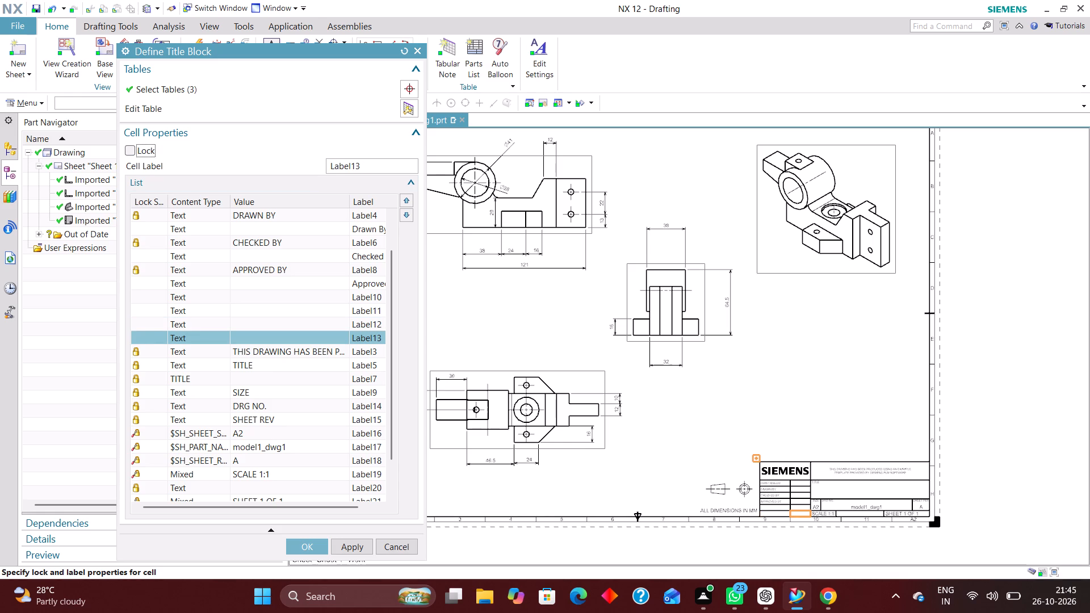
# Unlock the title cell Label7 and the empty cell Label20 in the title block definition and apply it.
pyautogui.scroll(-3, 191, 328)
pyautogui.click(145, 330)
pyautogui.click(145, 337)
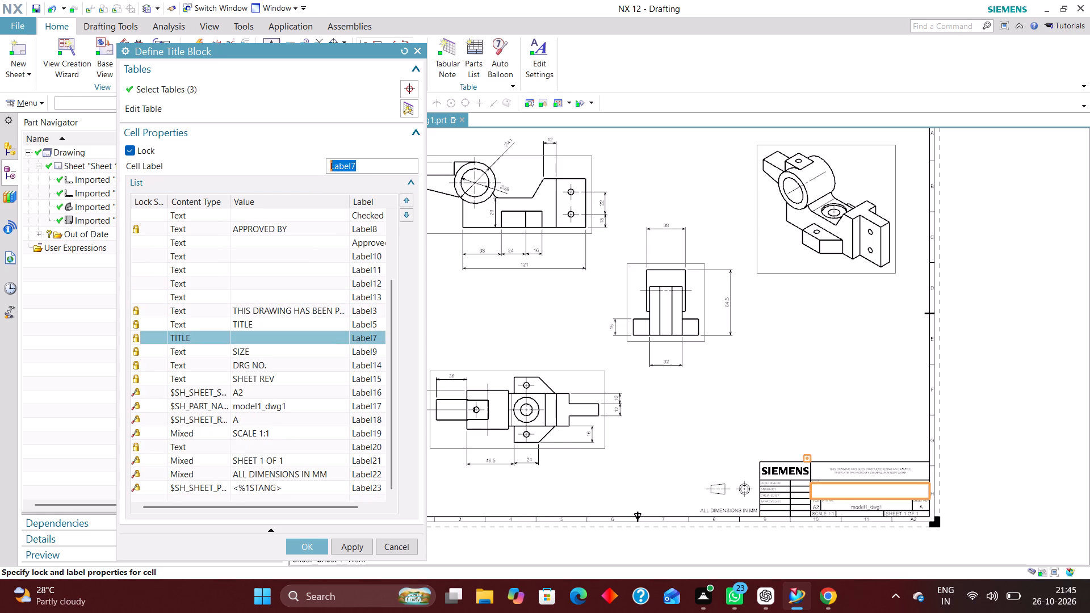
pyautogui.click(134, 149)
pyautogui.scroll(-3, 163, 384)
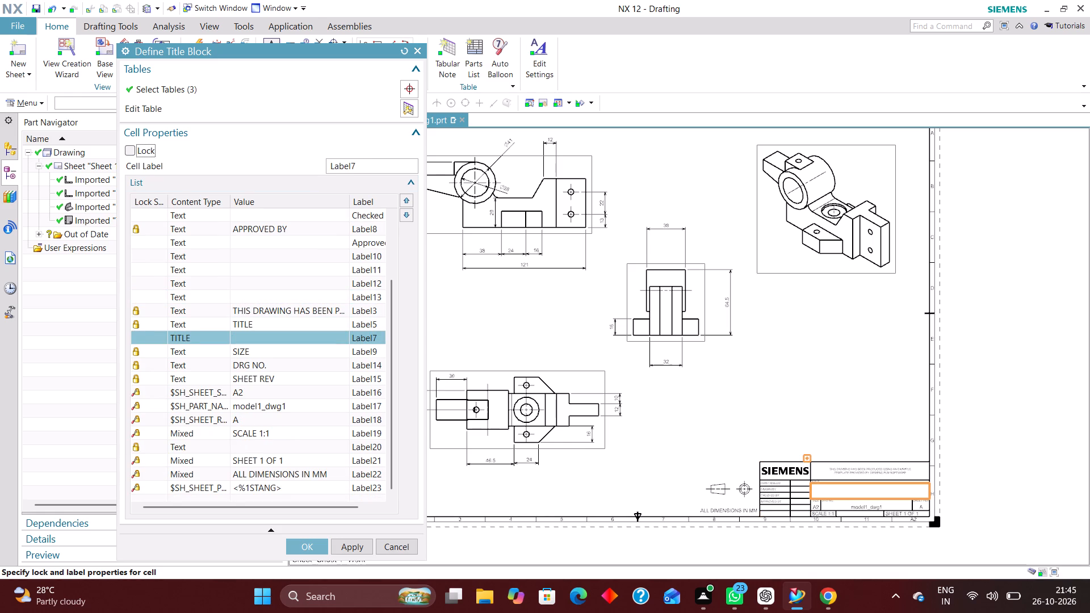
pyautogui.click(153, 444)
pyautogui.click(129, 147)
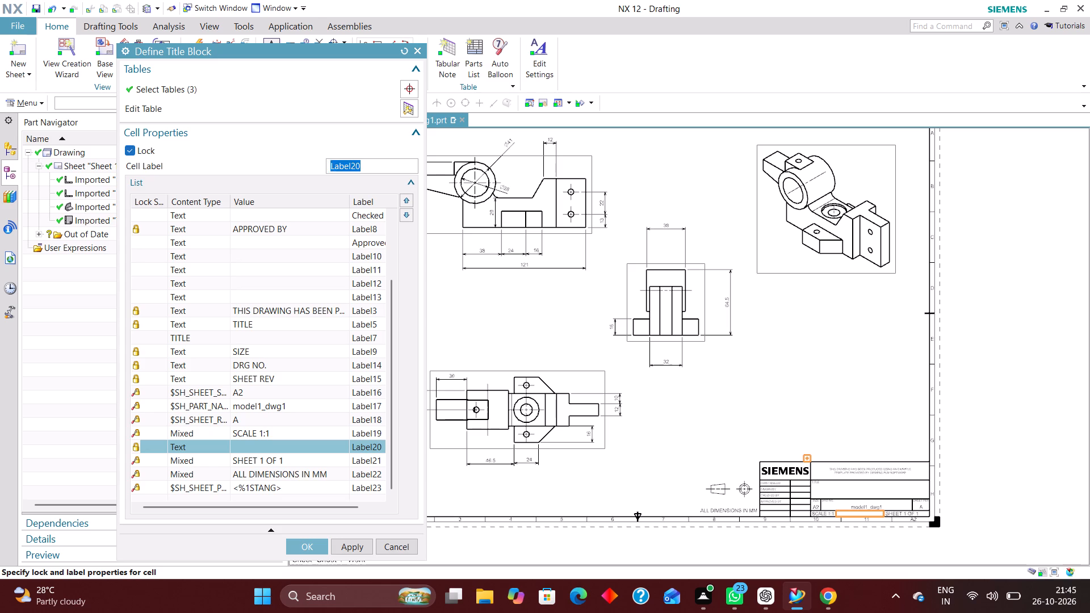
pyautogui.scroll(5, 186, 341)
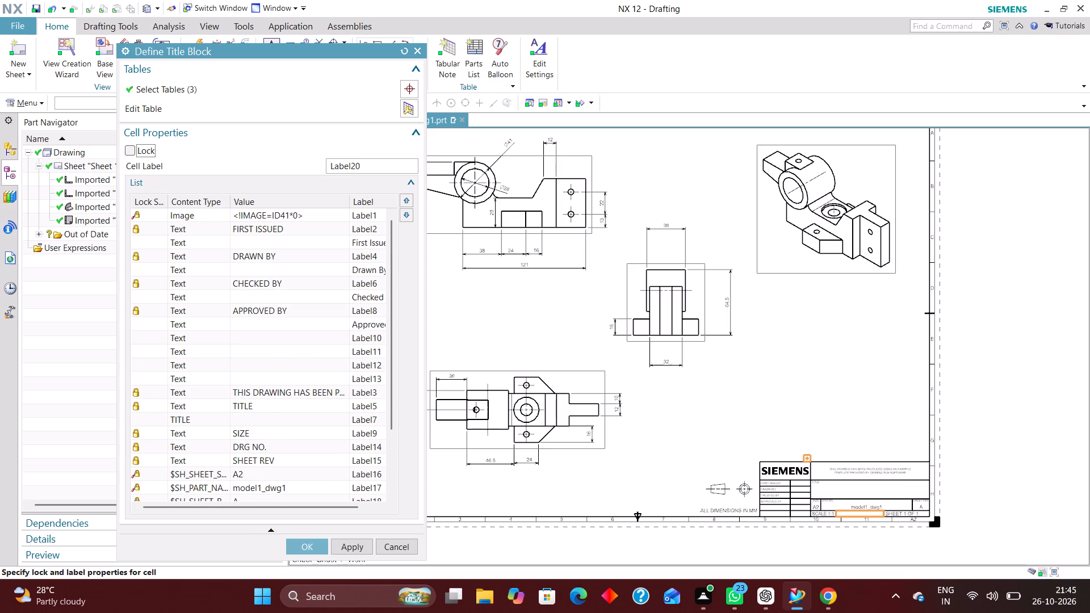
pyautogui.scroll(-5, 253, 313)
pyautogui.click(301, 549)
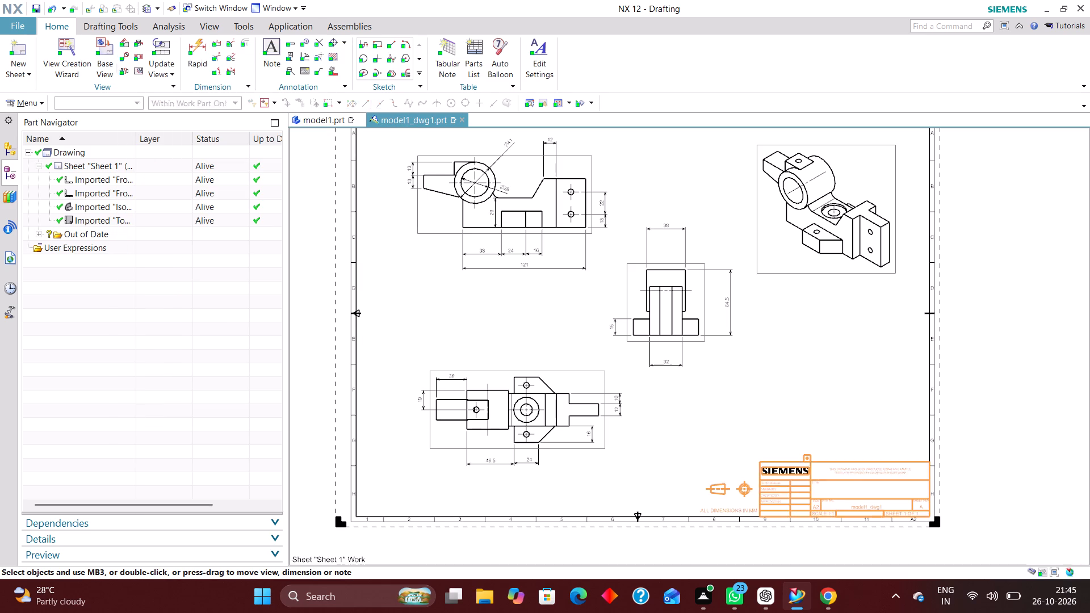
# Populate the title block: First Issued 26-10-2026, drafter's name, Checked By and Approved By XXX, Label10 MATERIAL, Label11 IRON, Label12 and Label13 XXX.
pyautogui.rightClick(760, 469)
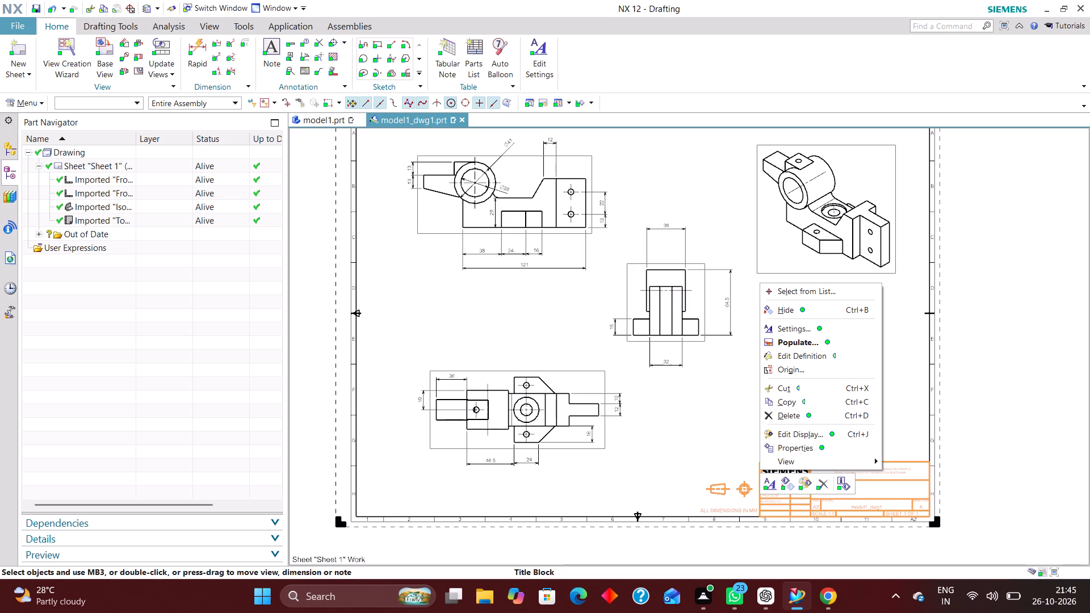
pyautogui.click(816, 340)
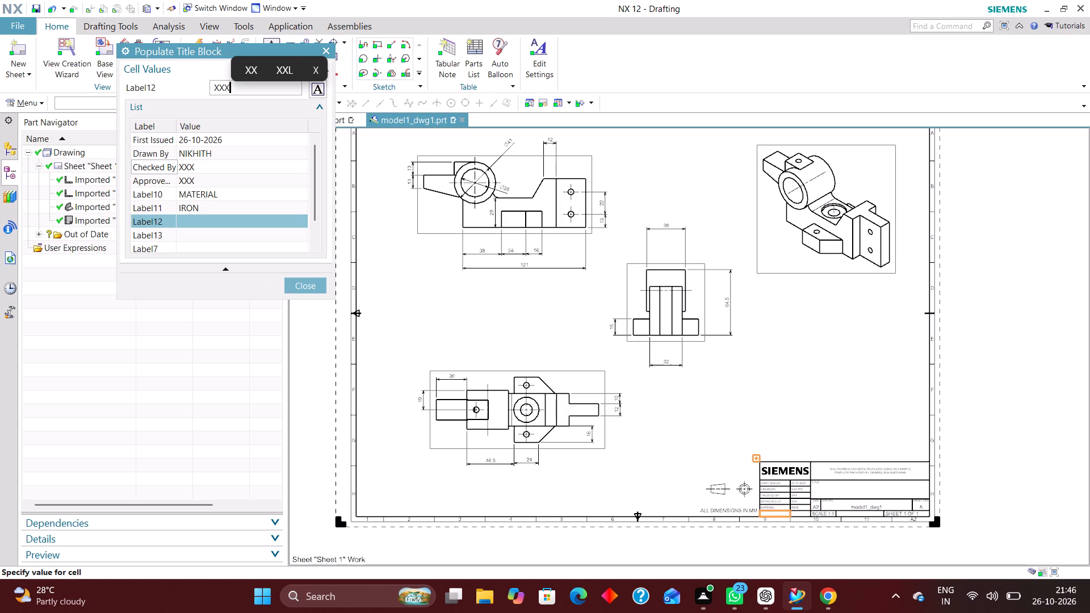
pyautogui.press('Return')
pyautogui.write('XXX')
pyautogui.press('Return')
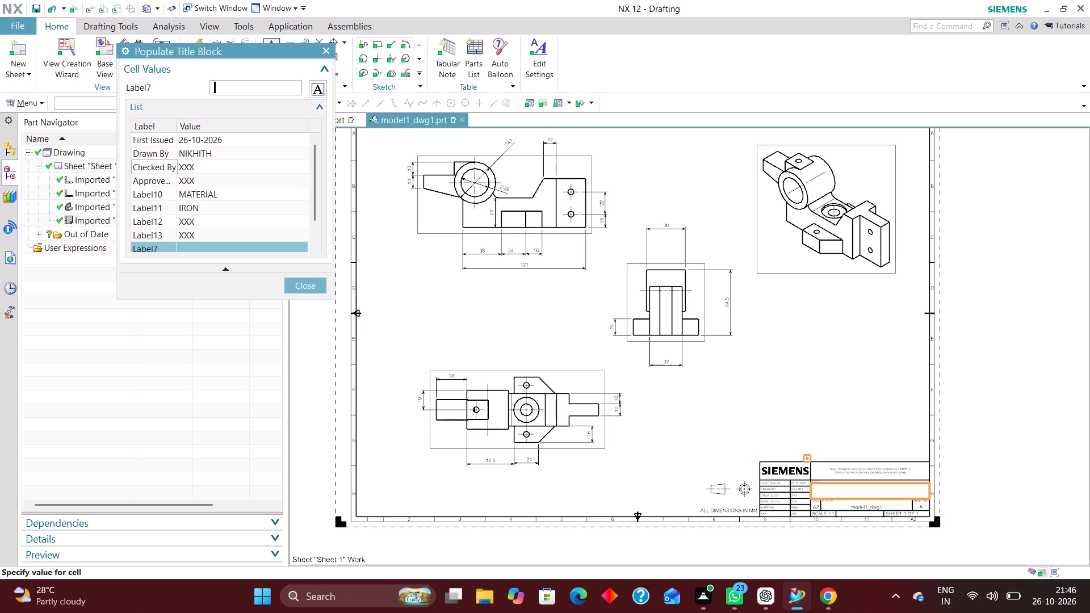
# Enter PILLOW BLOCK HOUSING in capitals as the drawing title in title block cell Label7.
pyautogui.hotkey('ctrl', 'v')
pyautogui.press('BackSpace')
pyautogui.press('BackSpace')
pyautogui.press('BackSpace')
pyautogui.press('BackSpace')
pyautogui.press('BackSpace')
pyautogui.press('BackSpace')
pyautogui.write('OUSING')
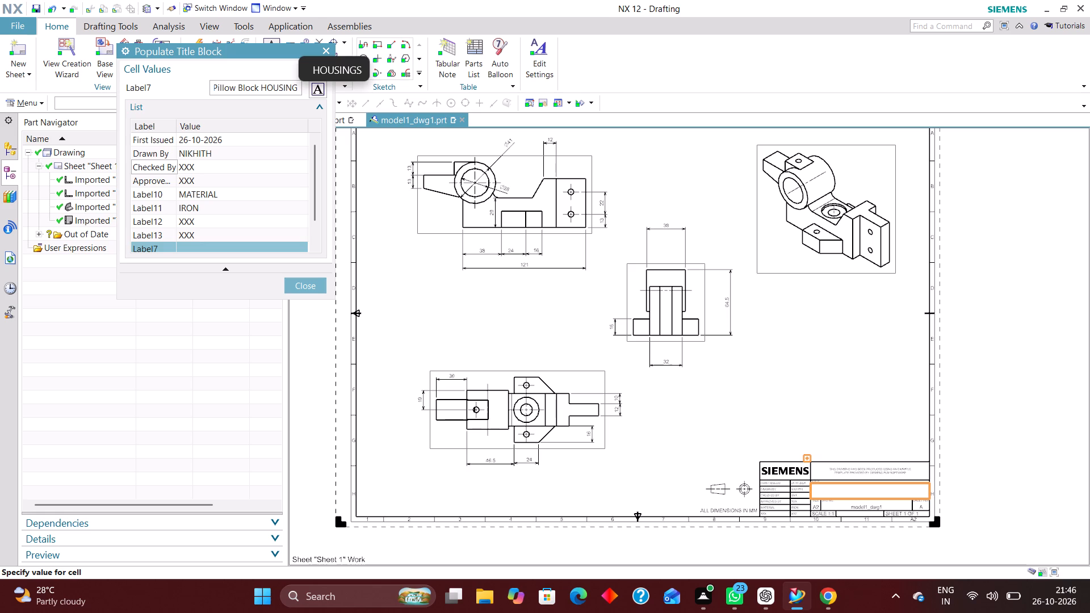
pyautogui.press('Left')
pyautogui.press('Left')
pyautogui.press('Left')
pyautogui.press('Left')
pyautogui.press('Left')
pyautogui.press('Left')
pyautogui.press('Left')
pyautogui.press('Left')
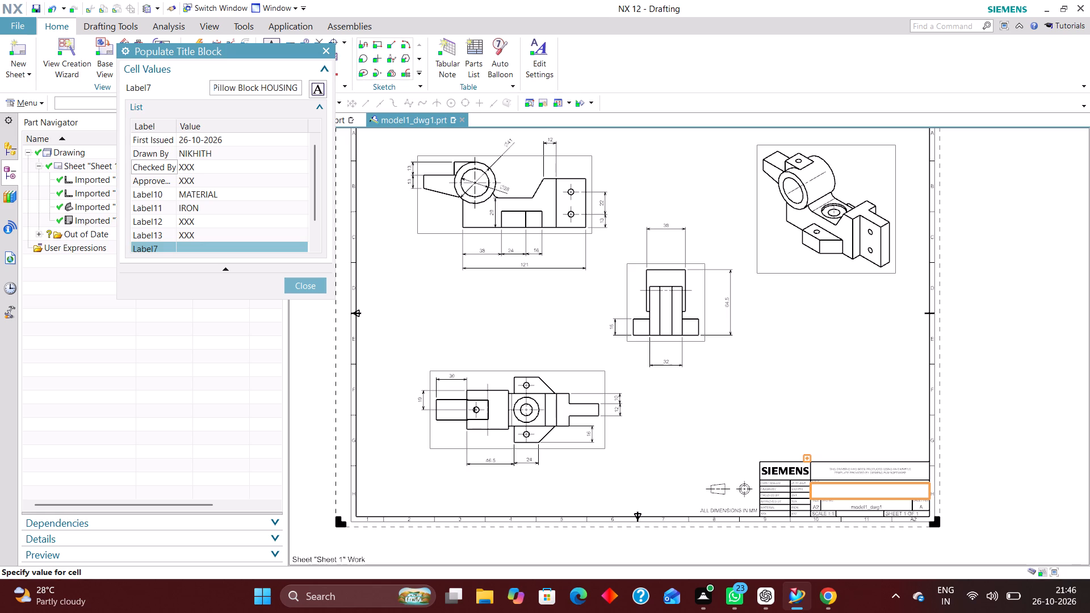
pyautogui.press('BackSpace')
pyautogui.press('BackSpace')
pyautogui.press('BackSpace')
pyautogui.press('BackSpace')
pyautogui.write('LOCK')
pyautogui.press('Left')
pyautogui.press('Left')
pyautogui.press('Left')
pyautogui.press('Left')
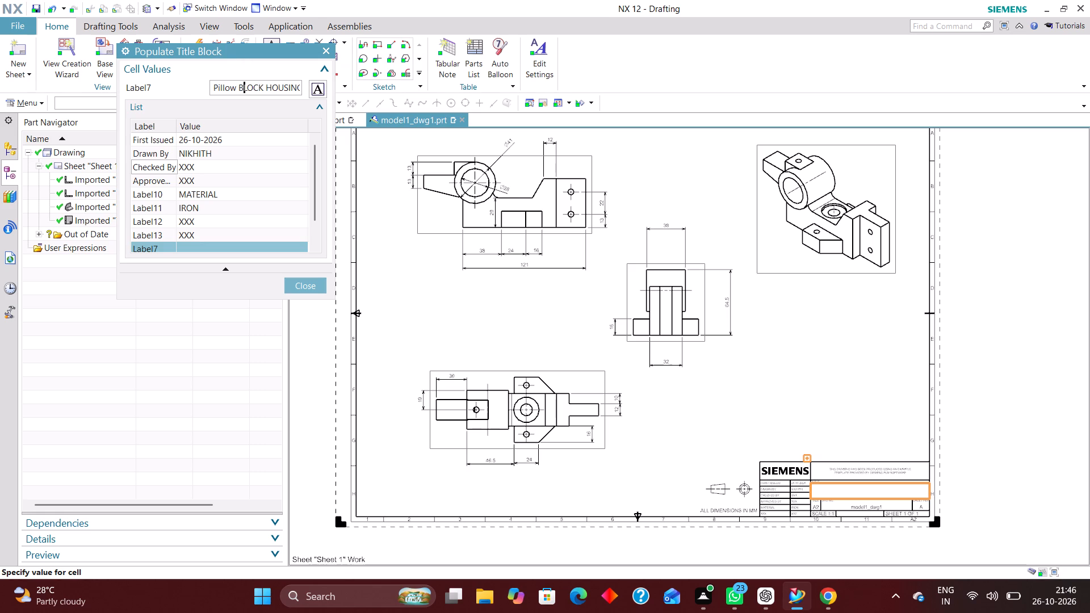
pyautogui.press('Left')
pyautogui.press('Left')
pyautogui.press('BackSpace')
pyautogui.press('BackSpace')
pyautogui.press('BackSpace')
pyautogui.press('BackSpace')
pyautogui.press('BackSpace')
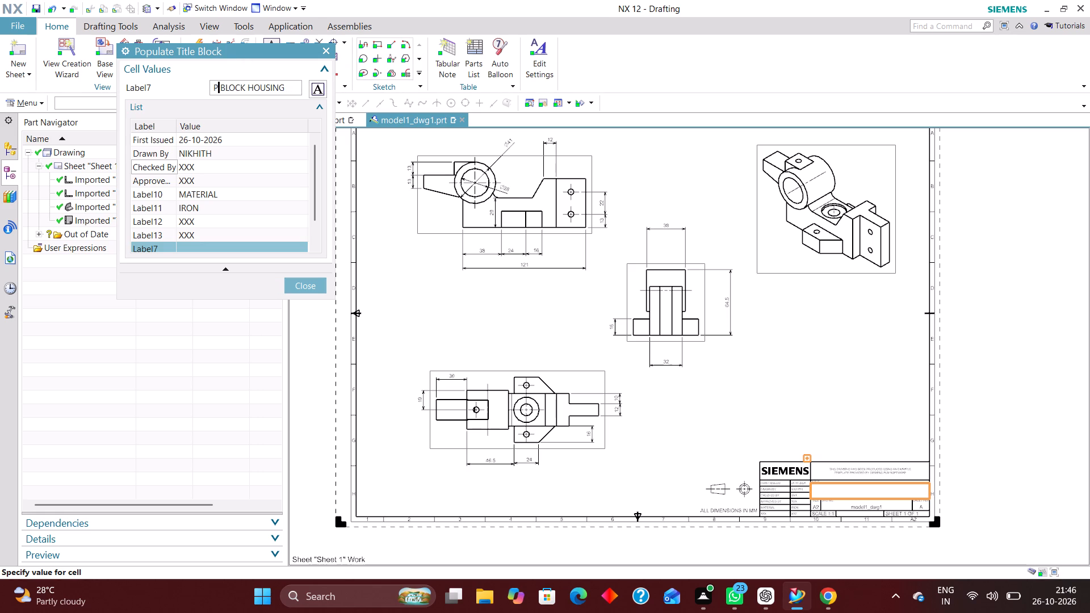
pyautogui.write('ILLOW')
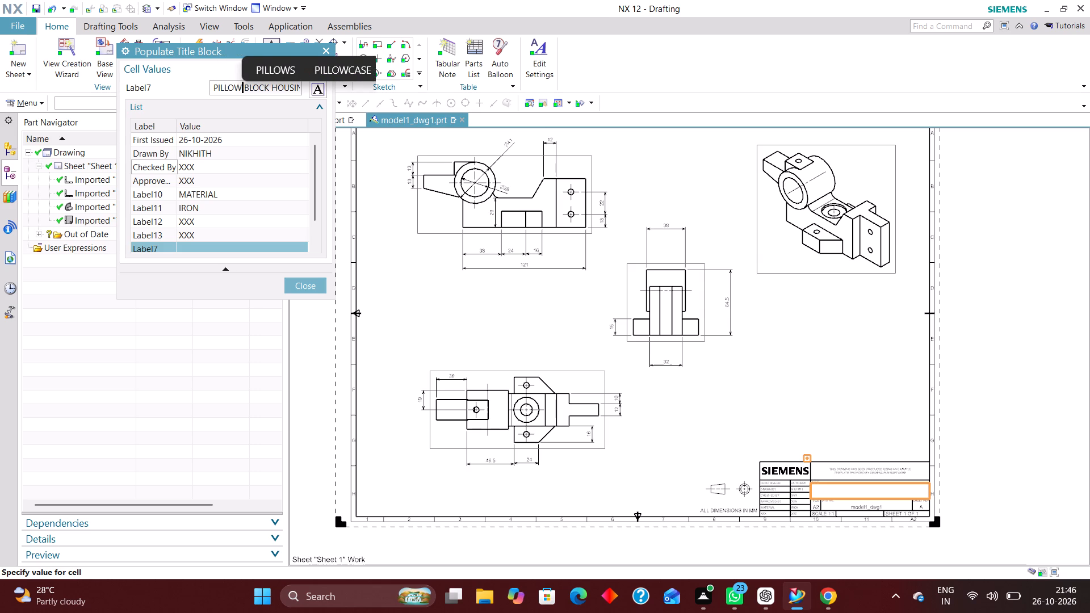
pyautogui.press('Return')
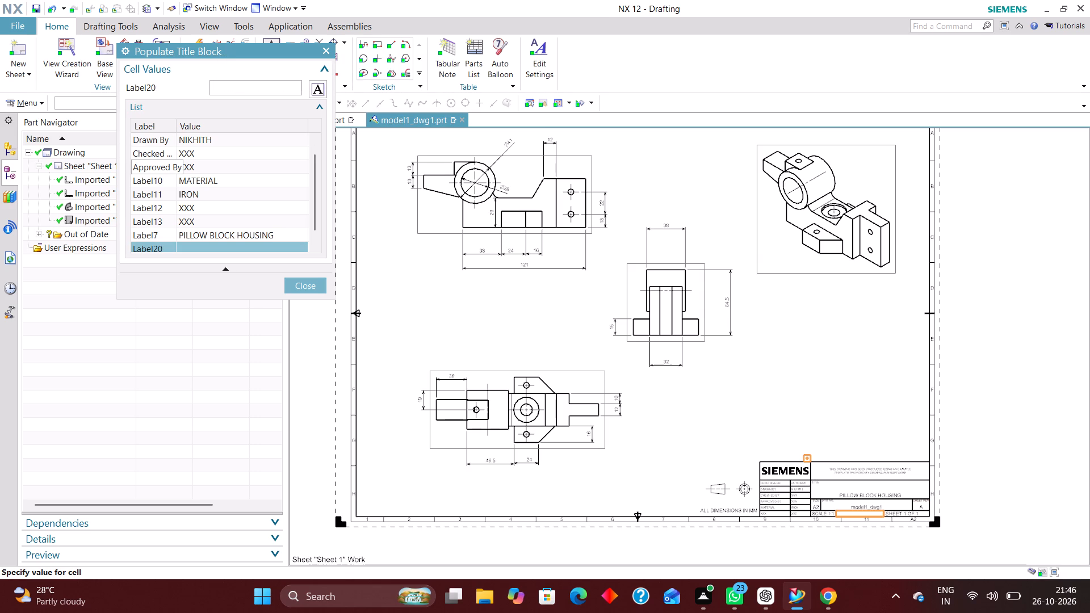
# Enter WEIGHT (kg) 1.4852 in title block cell Label20 and finish populating the title block.
pyautogui.write('WEIGHT')
pyautogui.press('space')
pyautogui.hotkey('shift', '*')
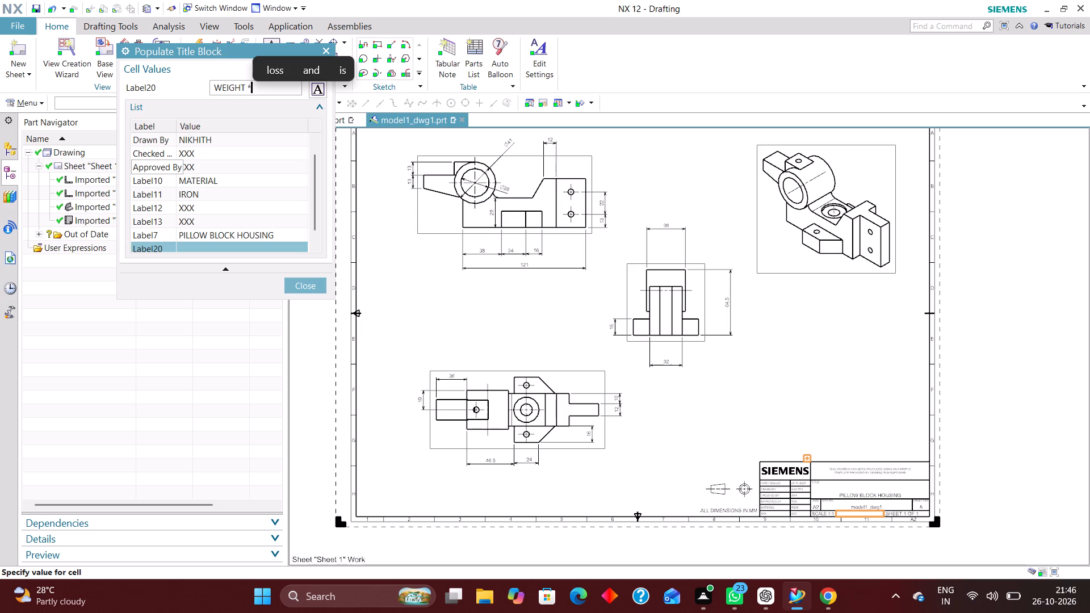
pyautogui.press('BackSpace')
pyautogui.hotkey('shift', '(')
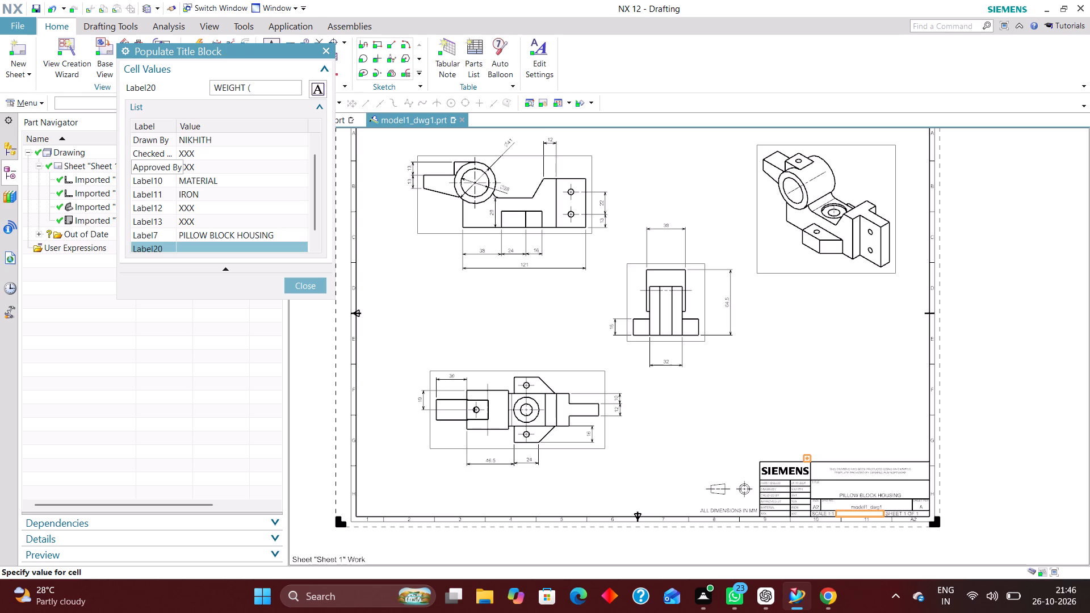
pyautogui.hotkey('shift', ')')
pyautogui.press('Left')
pyautogui.write('kg')
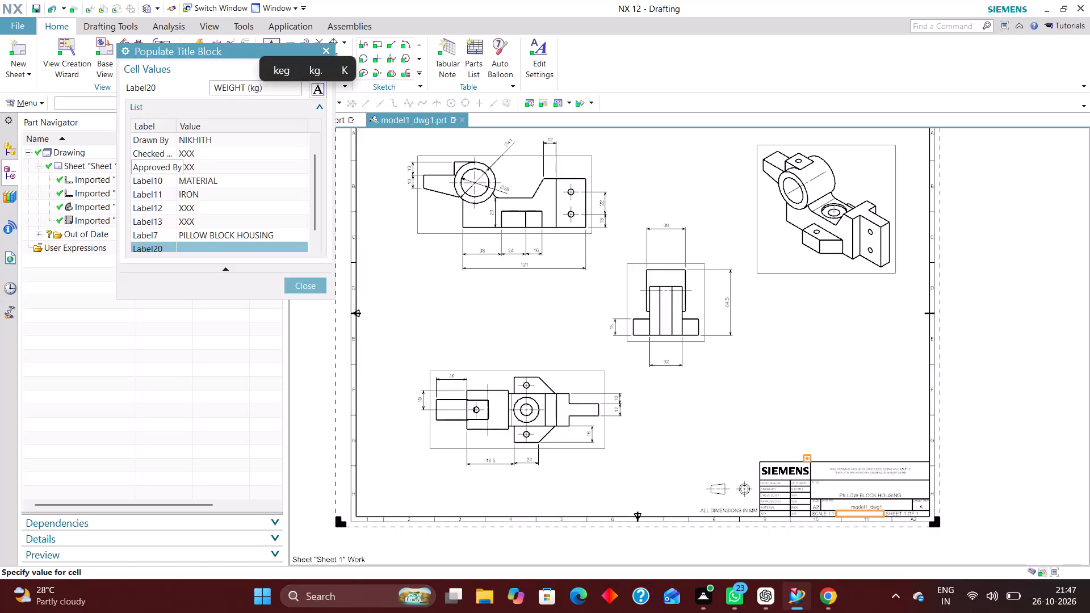
pyautogui.press('Right')
pyautogui.press('Right')
pyautogui.press('space')
pyautogui.write('1.485')
pyautogui.press('2')
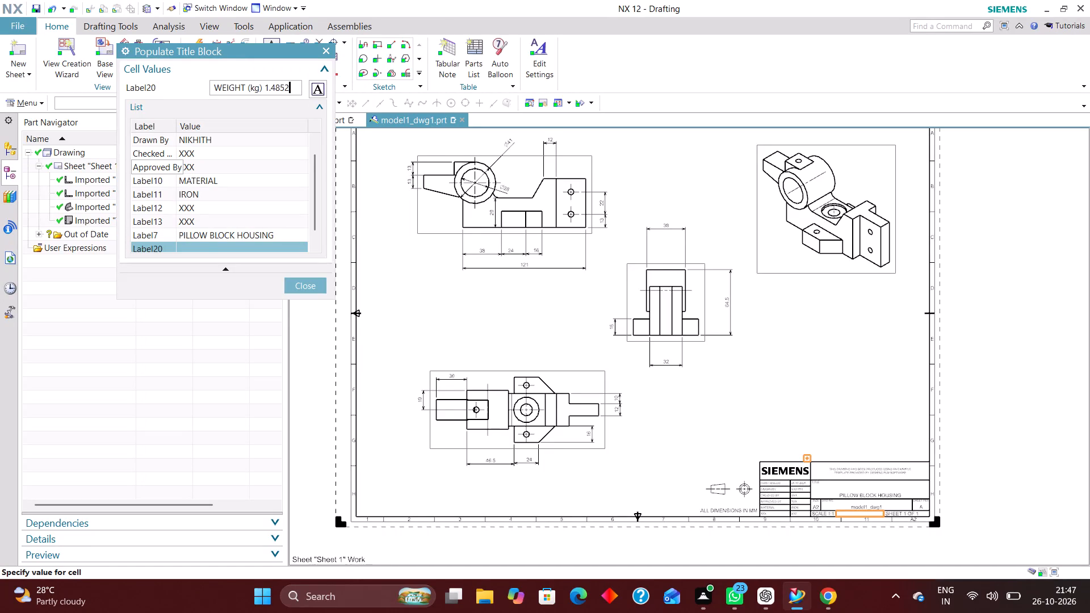
pyautogui.press('Return')
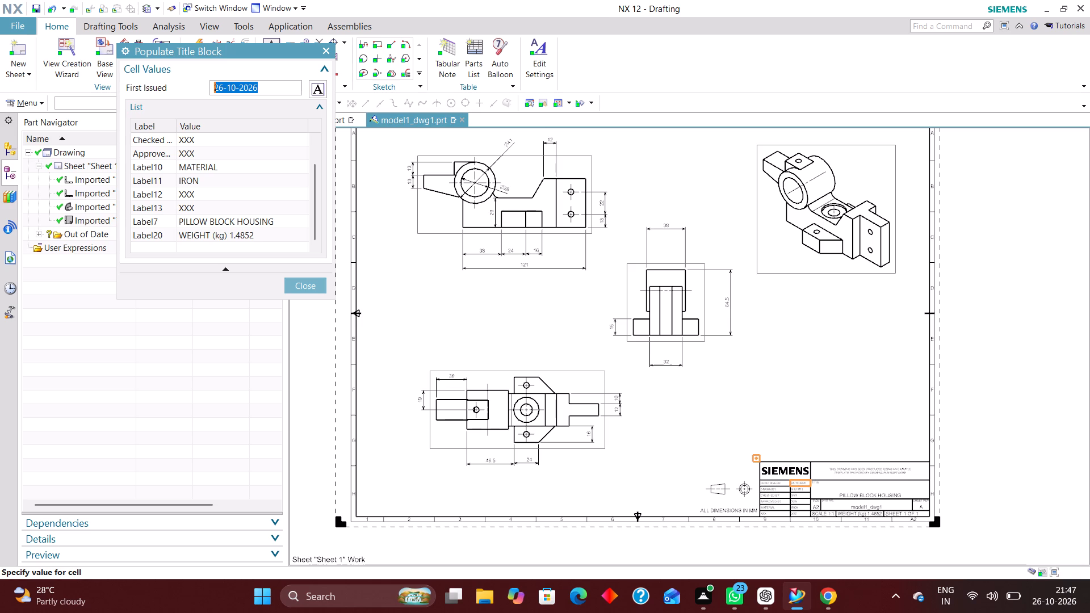
pyautogui.click(321, 284)
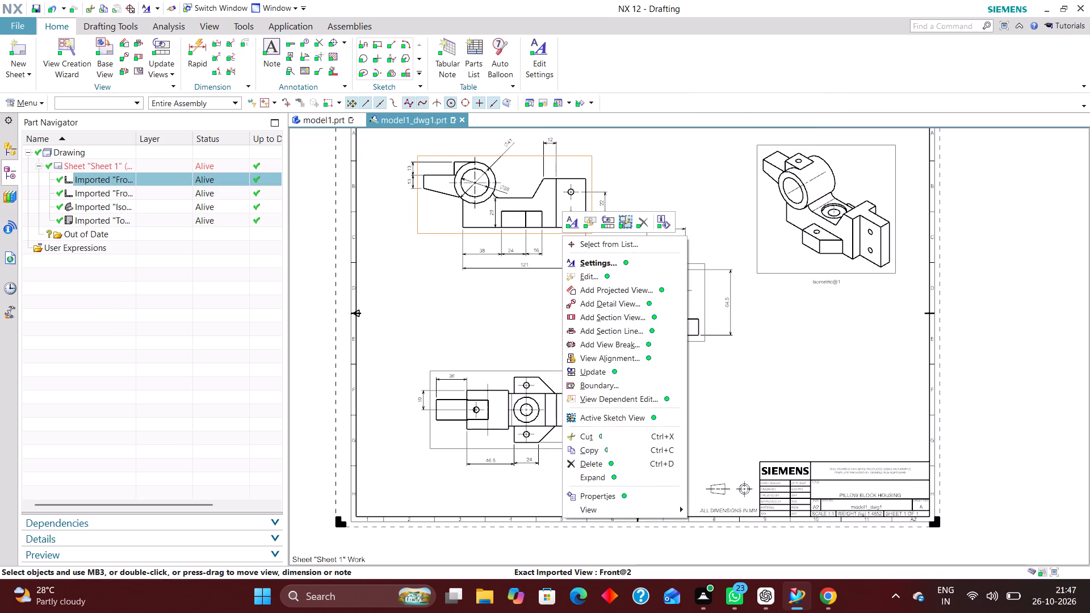
# Show the view label on the Front@2 view, with Name as the view label type.
pyautogui.click(597, 258)
pyautogui.click(236, 106)
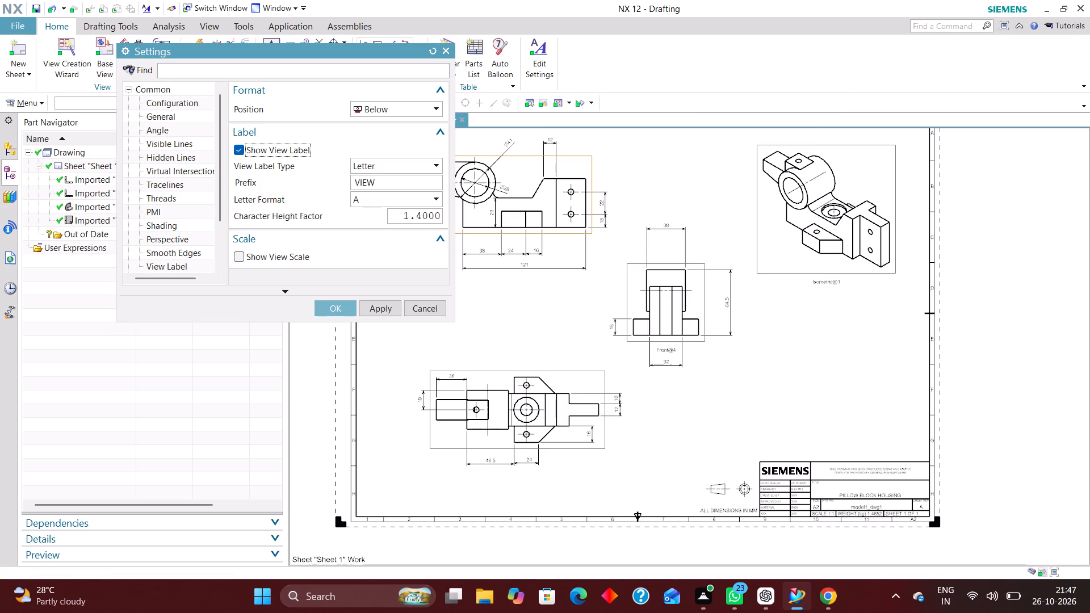
pyautogui.click(383, 163)
pyautogui.click(380, 177)
pyautogui.rightClick(441, 445)
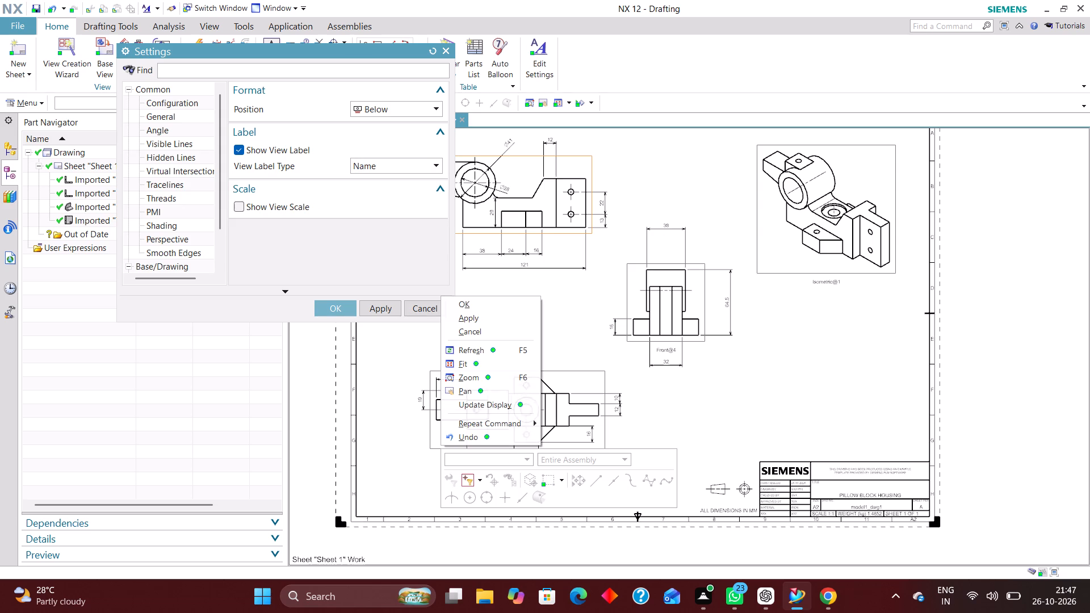
pyautogui.click(334, 314)
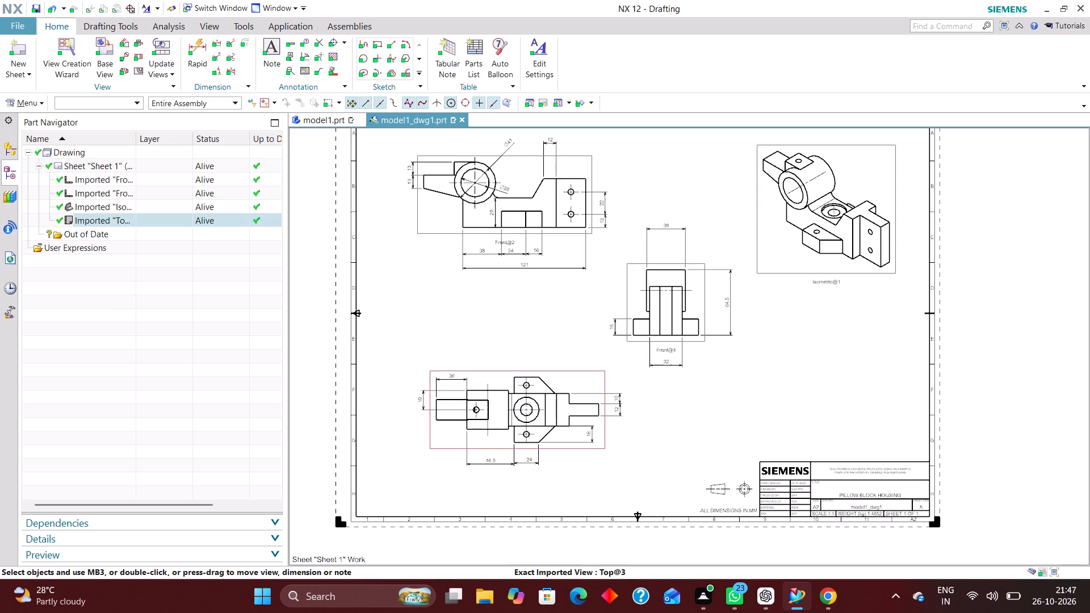
# Show the view label on the Top@3 view, with Name as the view label type.
pyautogui.rightClick(441, 451)
pyautogui.click(513, 199)
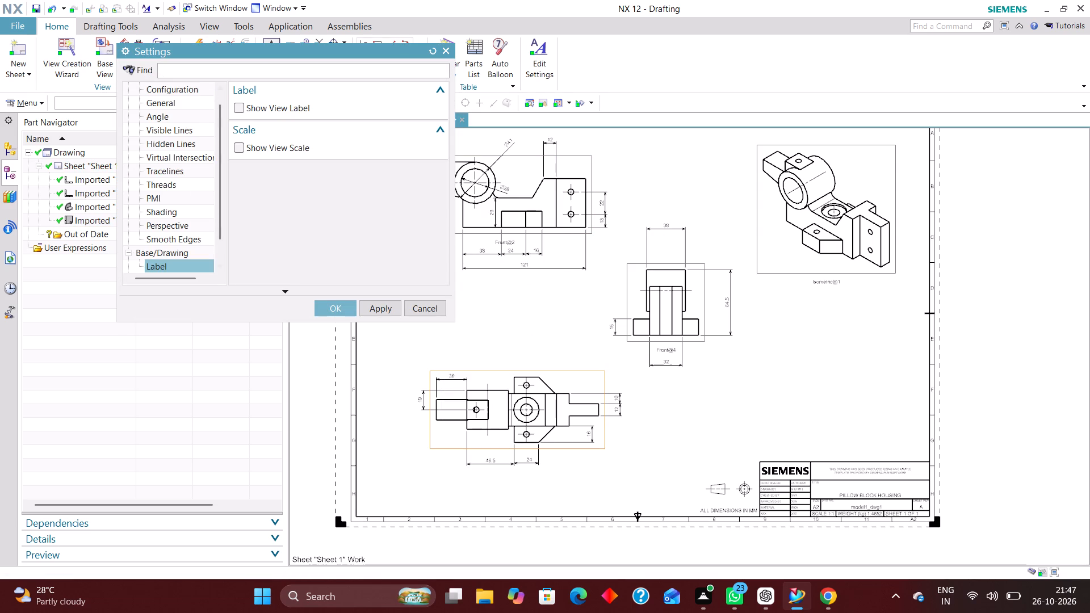
pyautogui.click(236, 109)
pyautogui.click(396, 169)
pyautogui.click(389, 175)
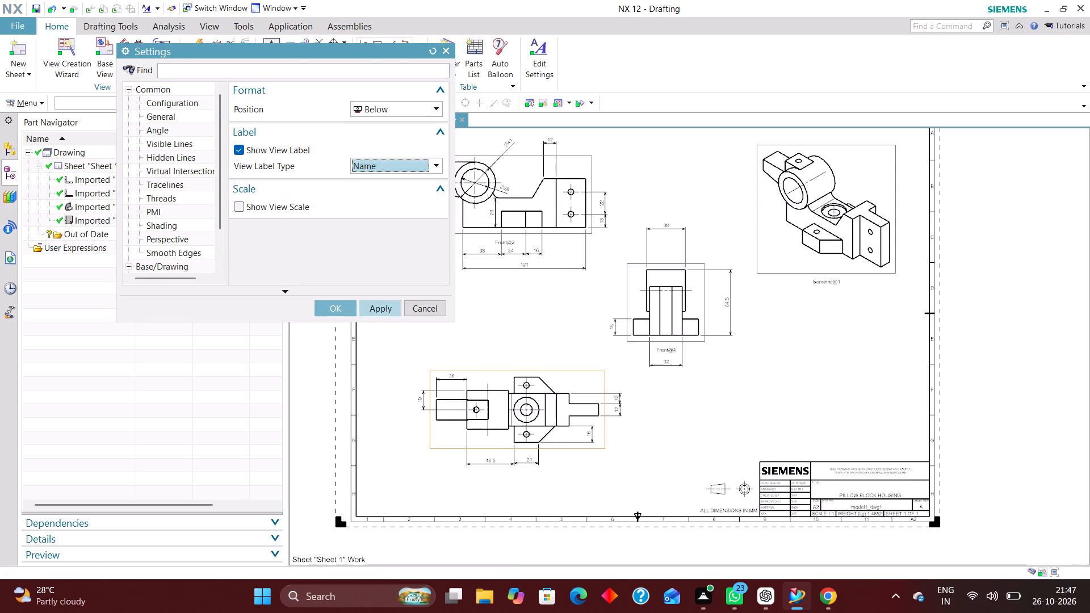
pyautogui.click(342, 306)
# Move the Top@3 view label down so it sits clear below the 46.5 and 24 dimensions.
pyautogui.scroll(3, 518, 480)
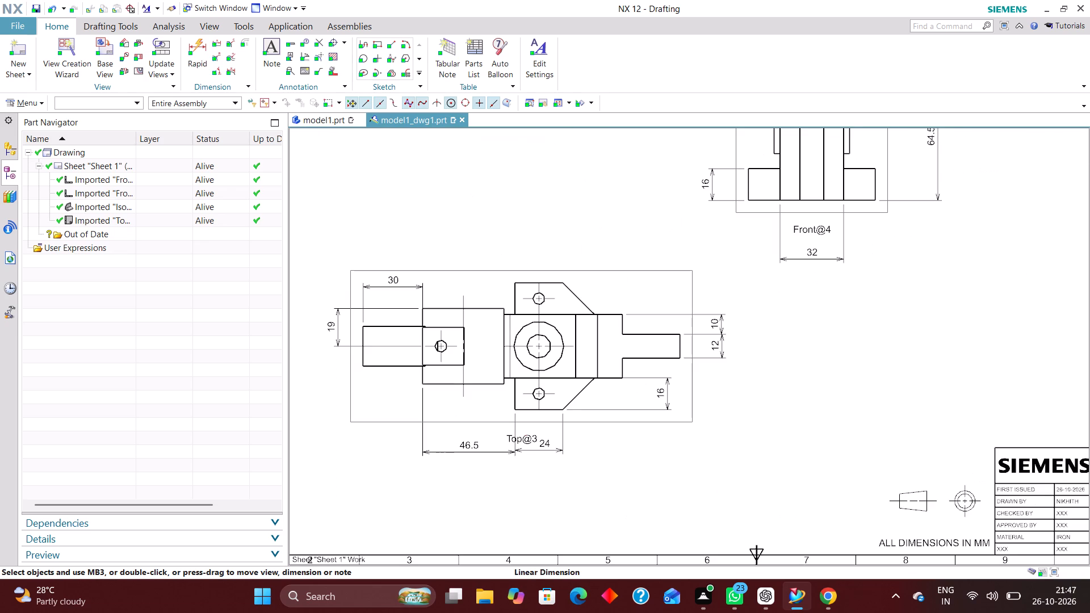
pyautogui.moveTo(527, 440); pyautogui.dragTo(526, 480)
# Rename the imported isometric view as ISOMETRIC VIEW.
pyautogui.scroll(-2, 506, 461)
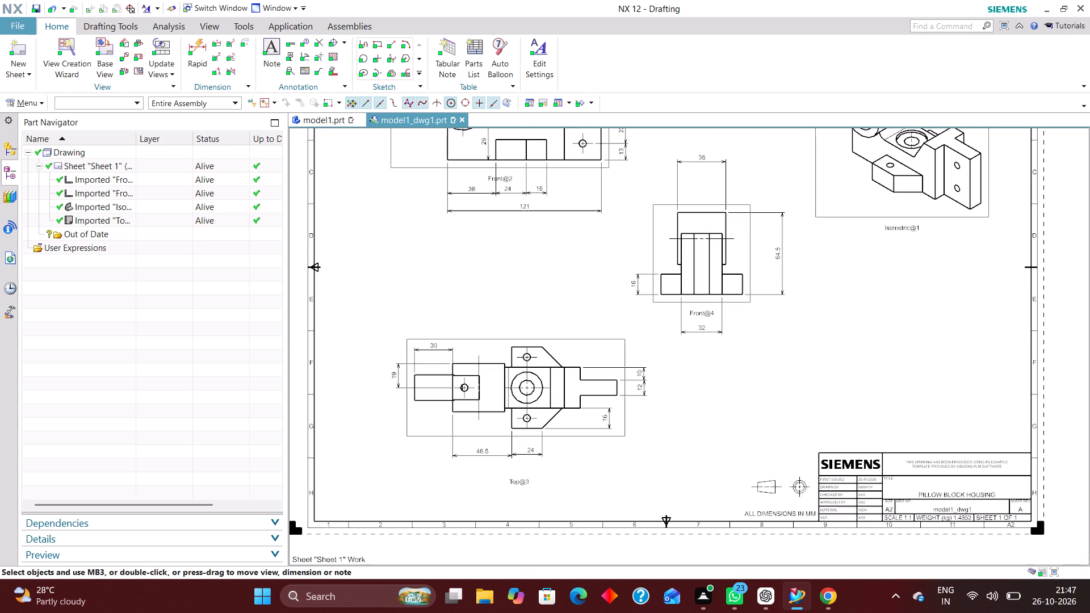
pyautogui.scroll(-1, 491, 462)
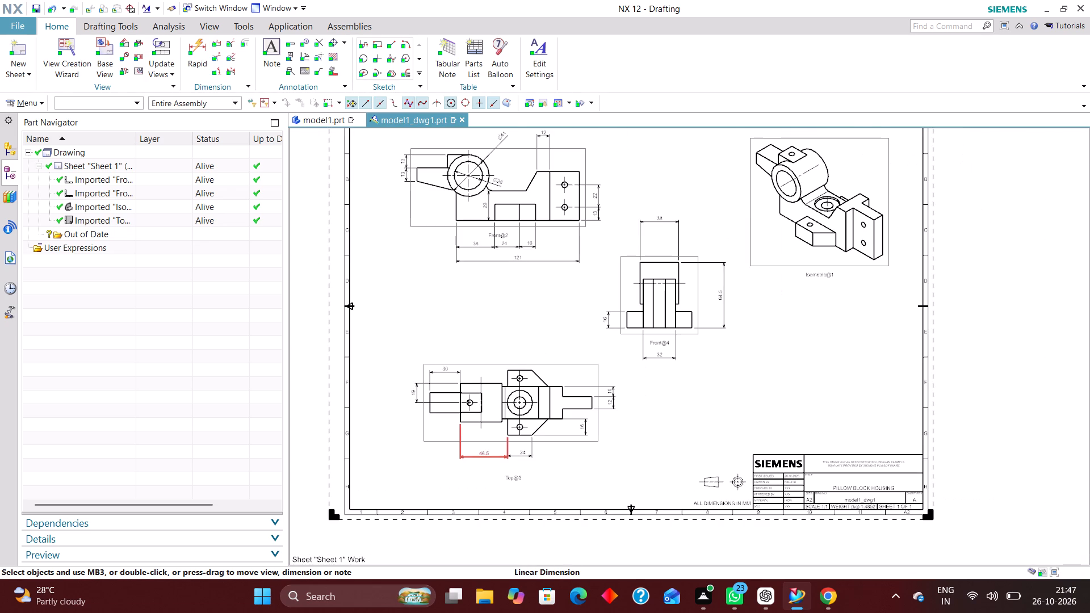
pyautogui.scroll(-1, 491, 356)
pyautogui.scroll(2, 832, 335)
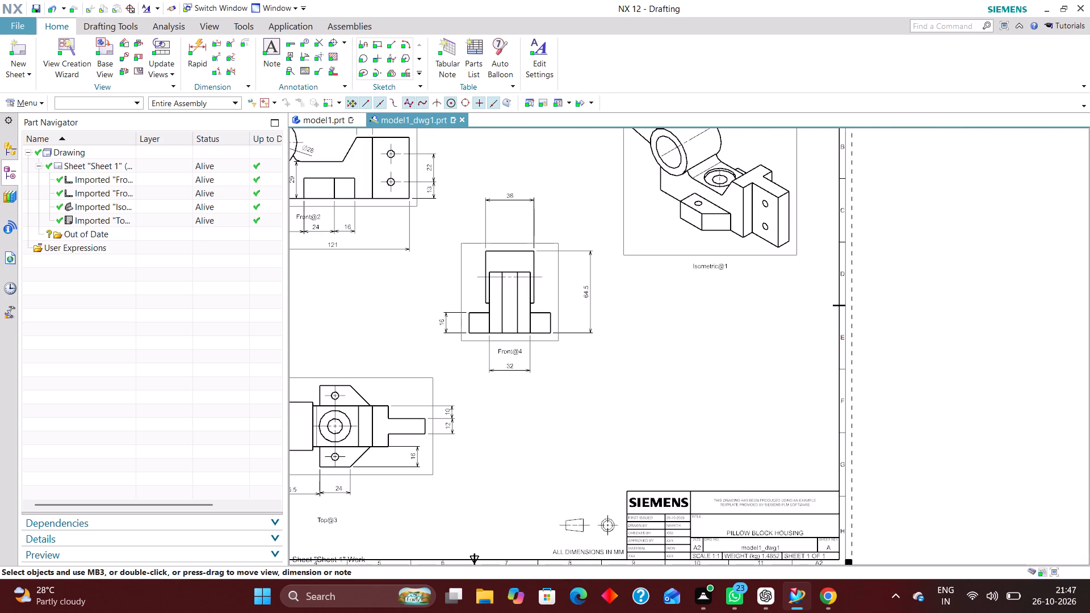
pyautogui.click(141, 201)
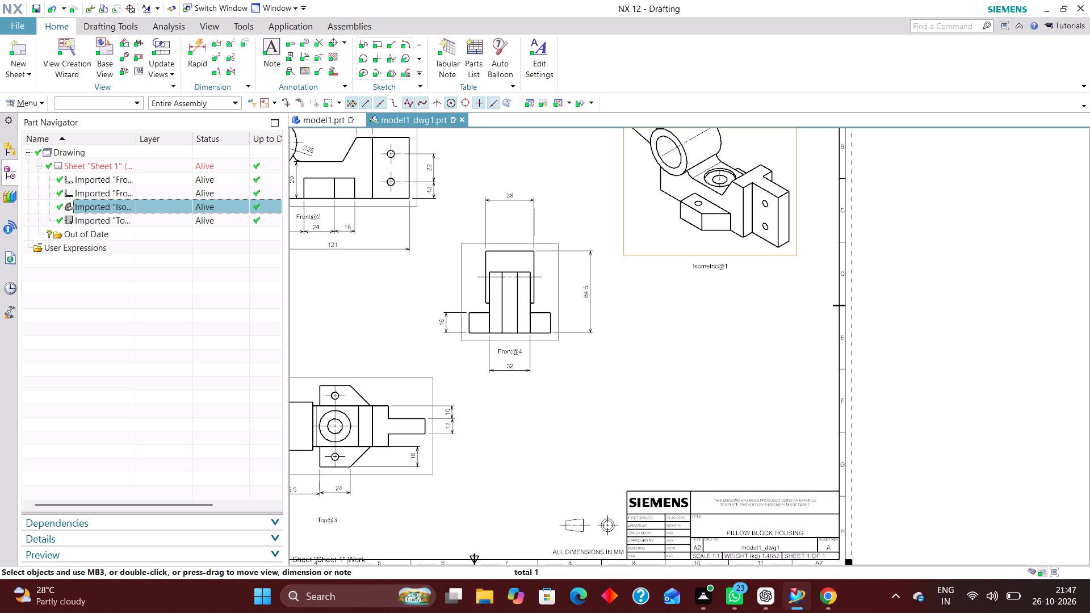
pyautogui.rightClick(163, 203)
pyautogui.click(208, 425)
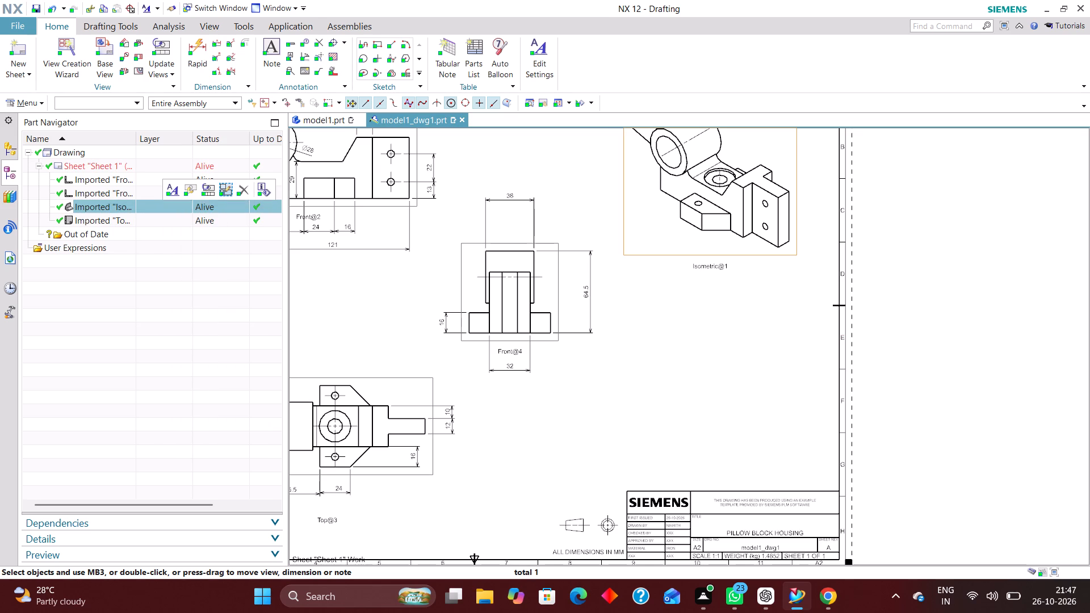
pyautogui.press('BackSpace')
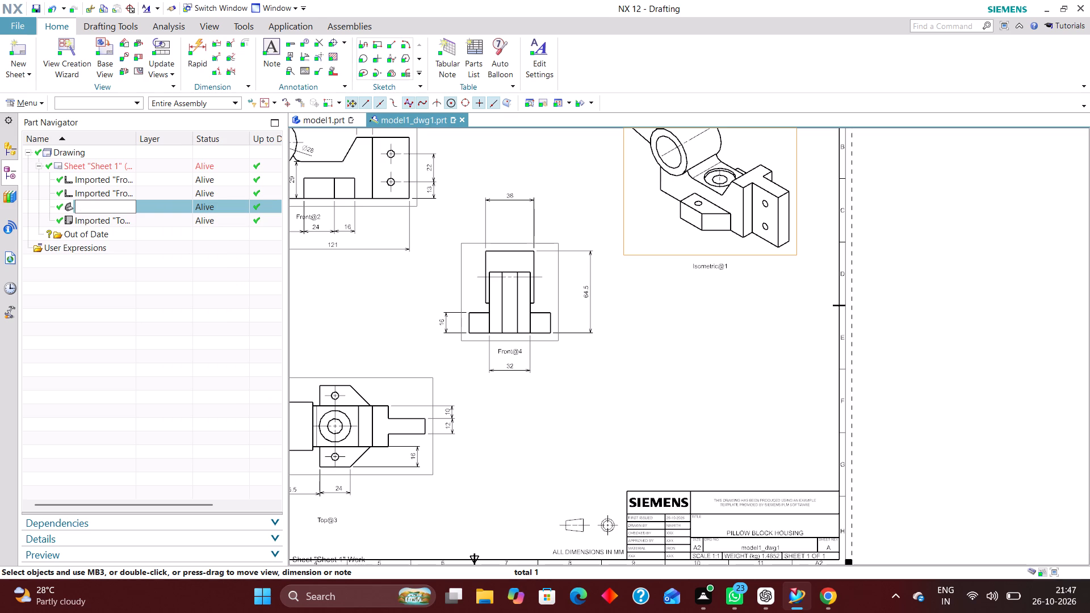
pyautogui.write('ISOMER')
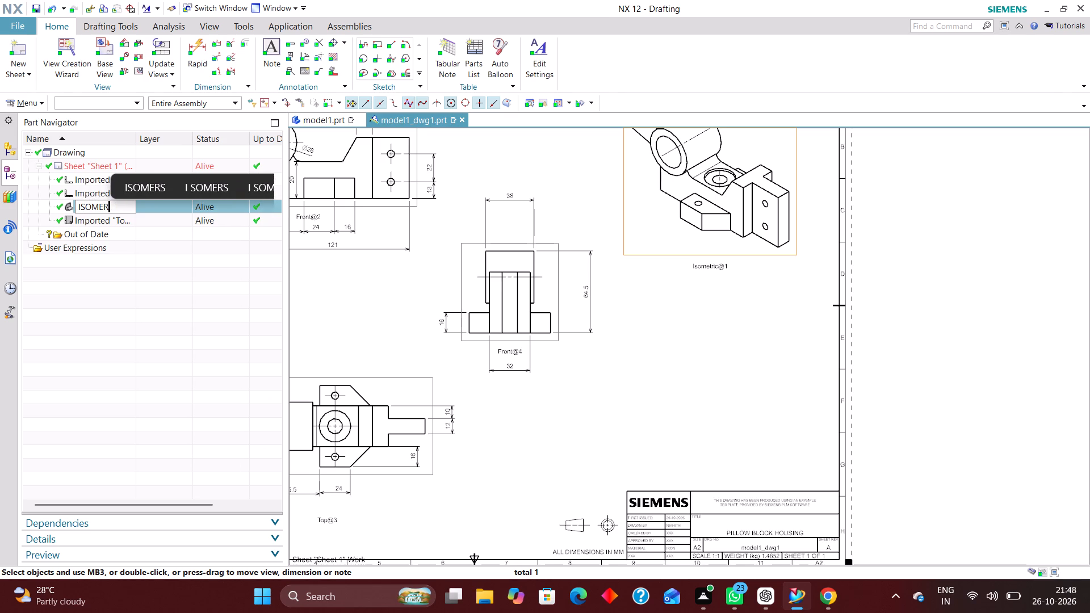
pyautogui.press('BackSpace')
pyautogui.write('TRIC VIEW')
pyautogui.press('Return')
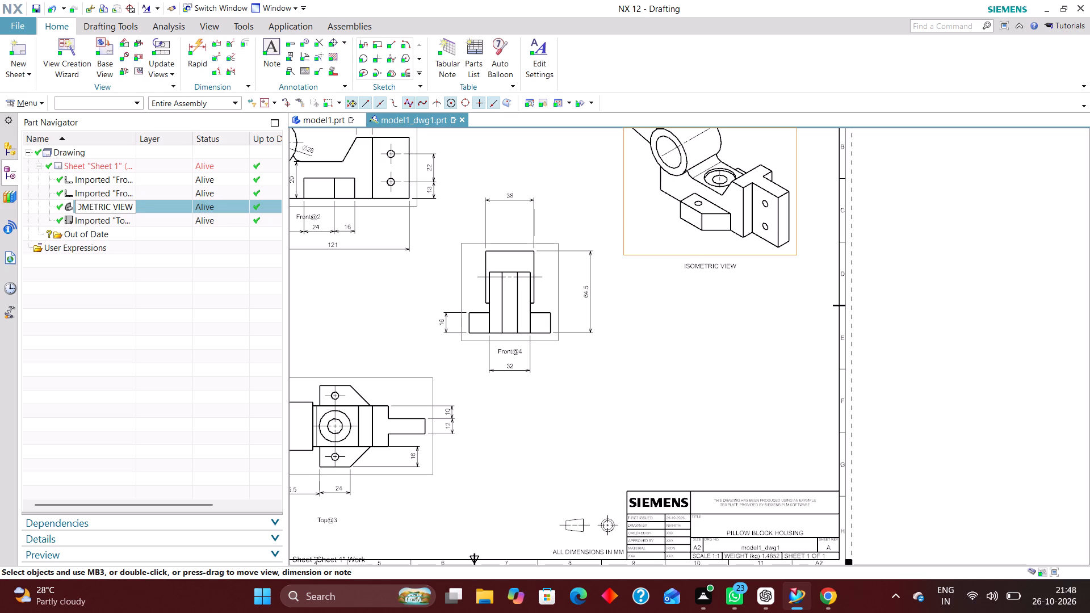
# Rename the imported top view as TOP VIEW.
pyautogui.click(155, 224)
pyautogui.rightClick(156, 222)
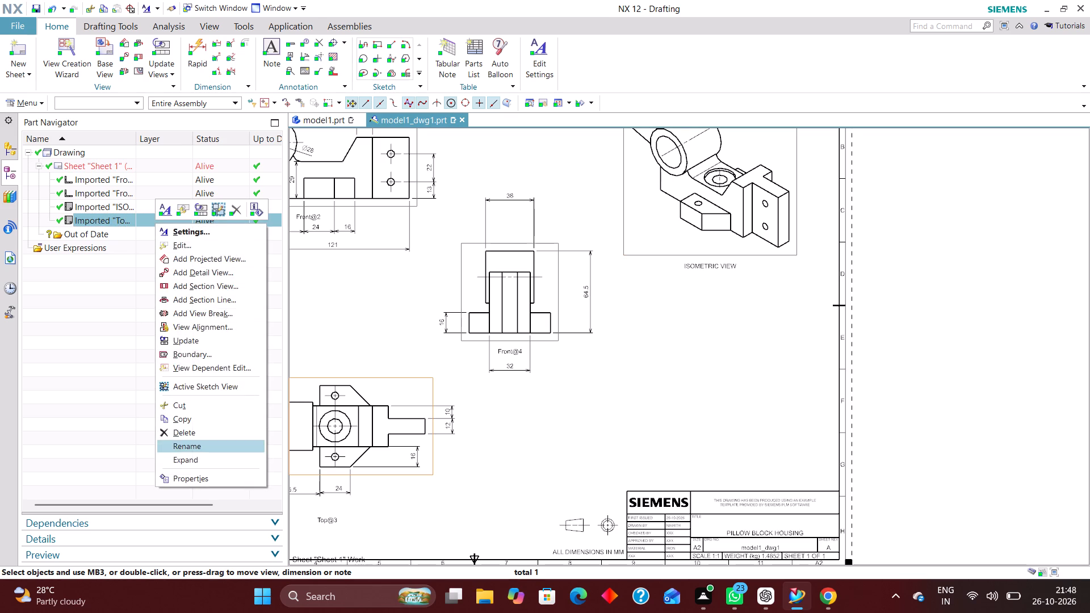
pyautogui.click(197, 447)
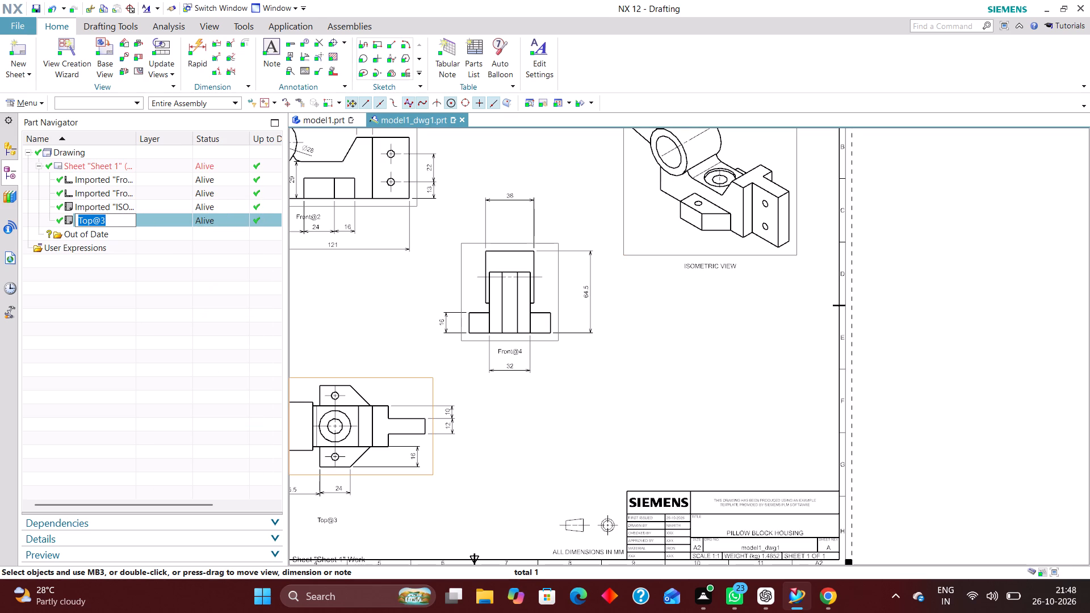
pyautogui.press('BackSpace')
pyautogui.write('TOP VO')
pyautogui.press('BackSpace')
pyautogui.write('IEW')
pyautogui.press('Return')
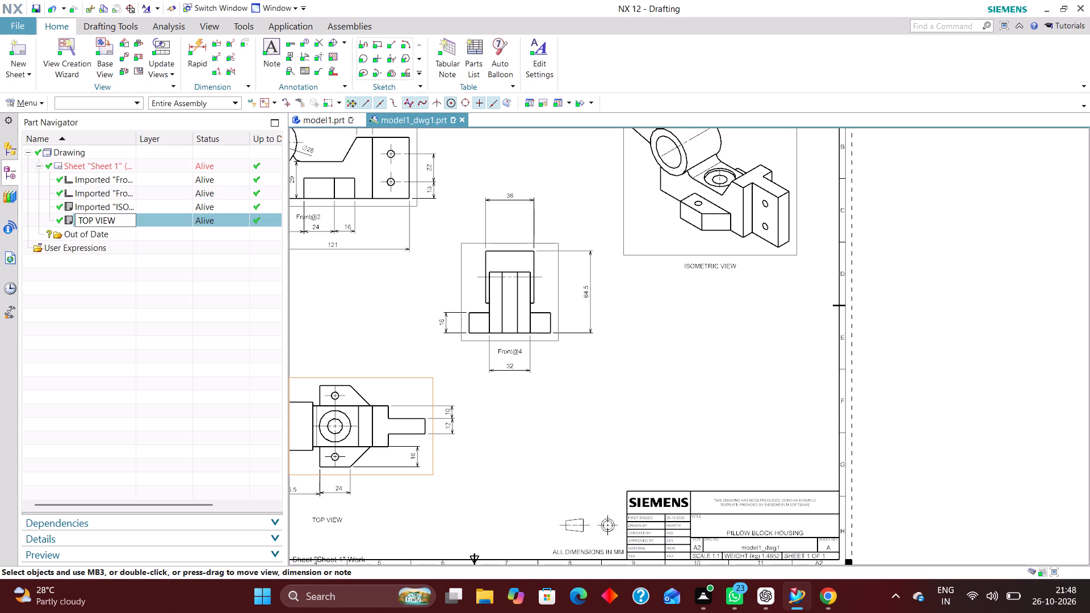
# Rename the imported view Front@4 as SIDE VIEW.
pyautogui.click(131, 191)
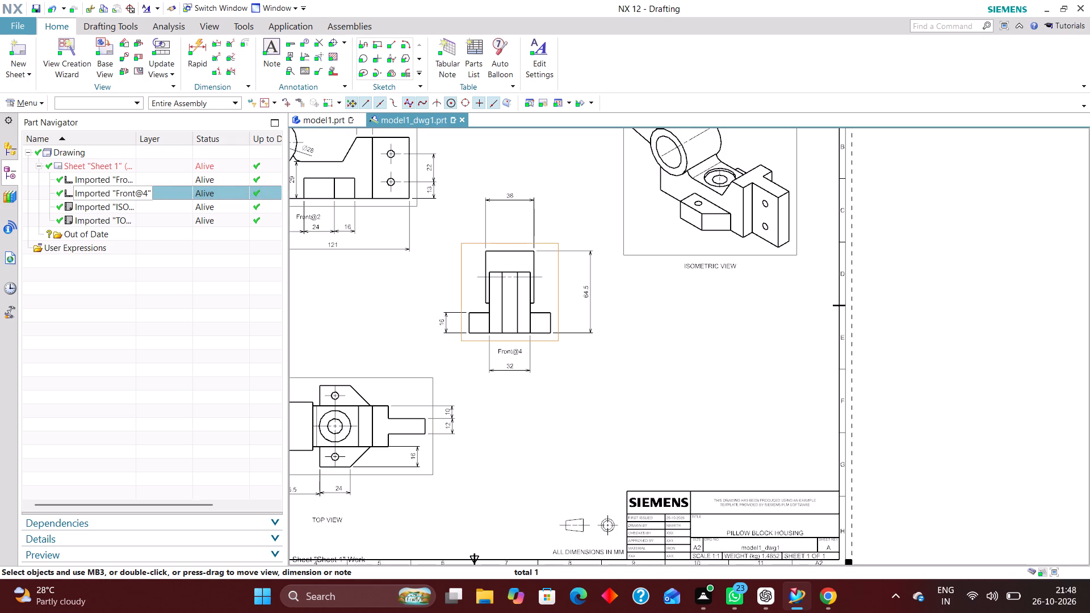
pyautogui.rightClick(162, 191)
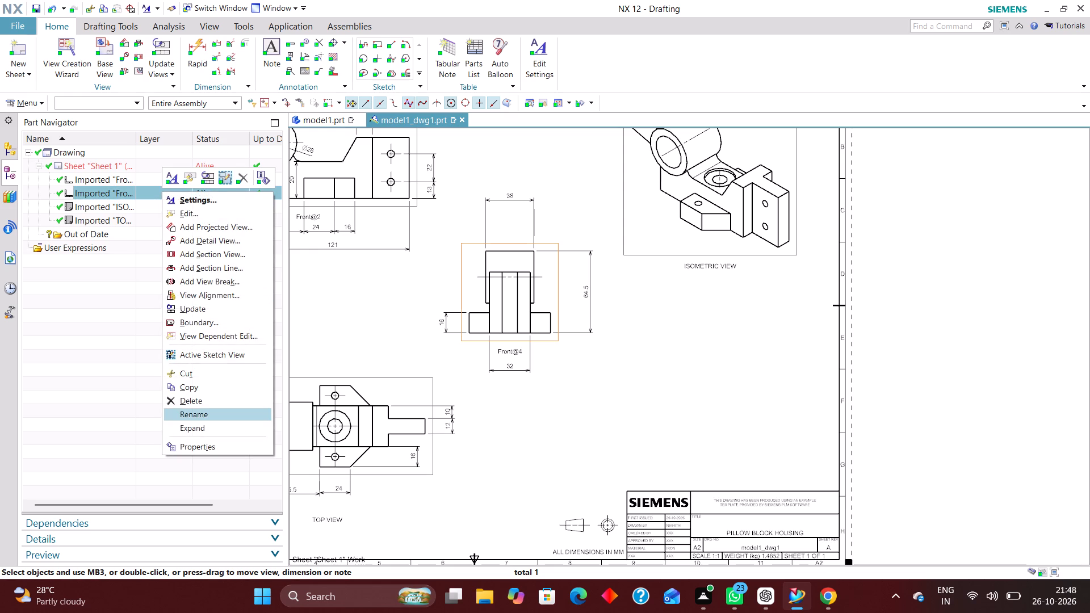
pyautogui.click(195, 417)
pyautogui.press('BackSpace')
pyautogui.write('SIDE VIRE')
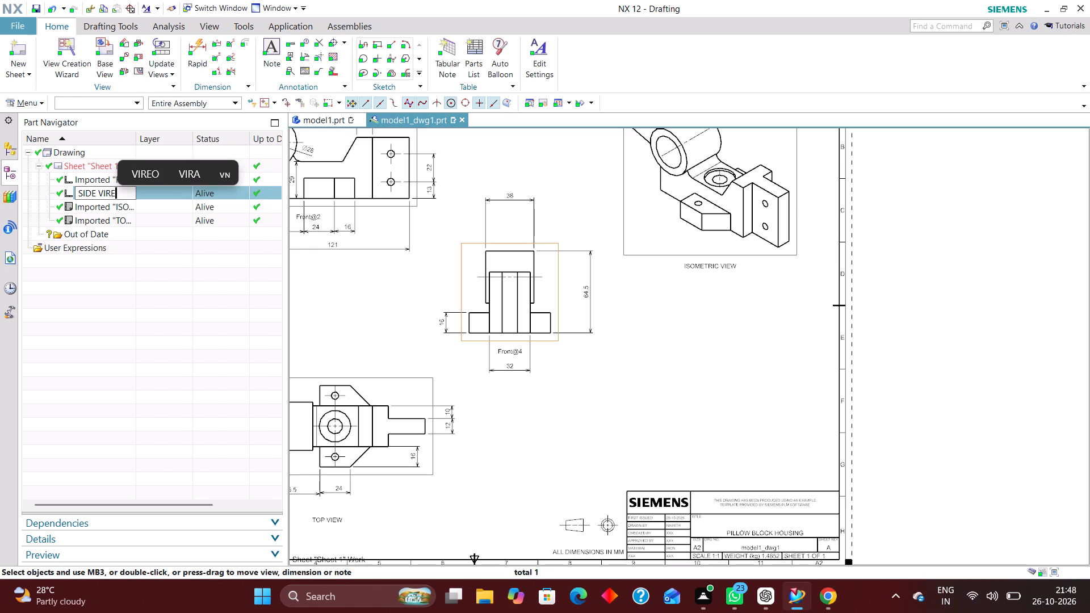
pyautogui.press('BackSpace')
pyautogui.press('BackSpace')
pyautogui.write('EW')
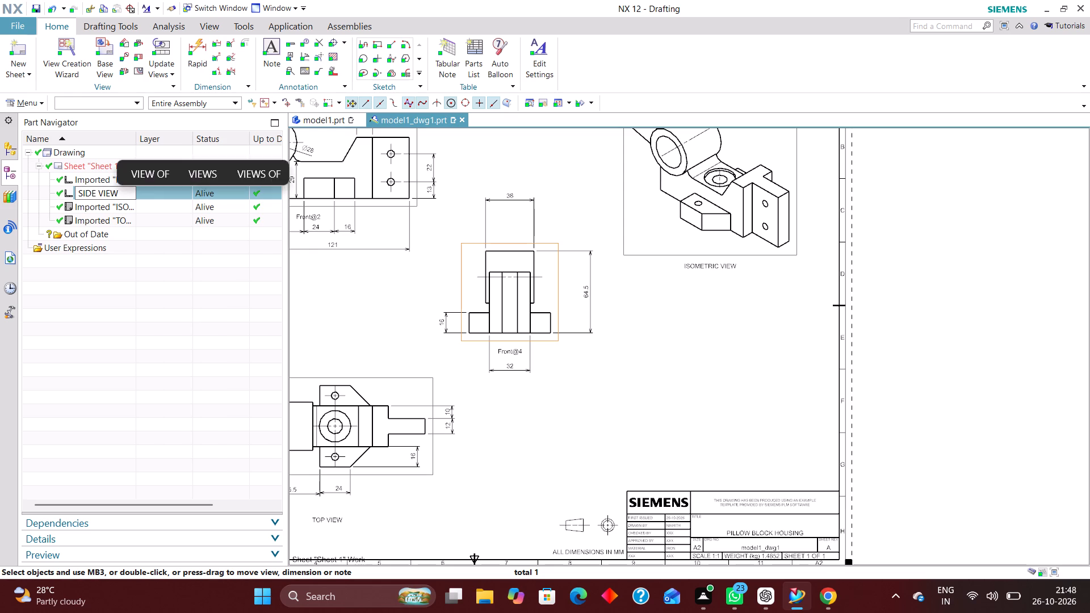
pyautogui.press('Return')
# Rename the imported view Front@2 as FRONT VIEW.
pyautogui.click(133, 177)
pyautogui.rightClick(136, 177)
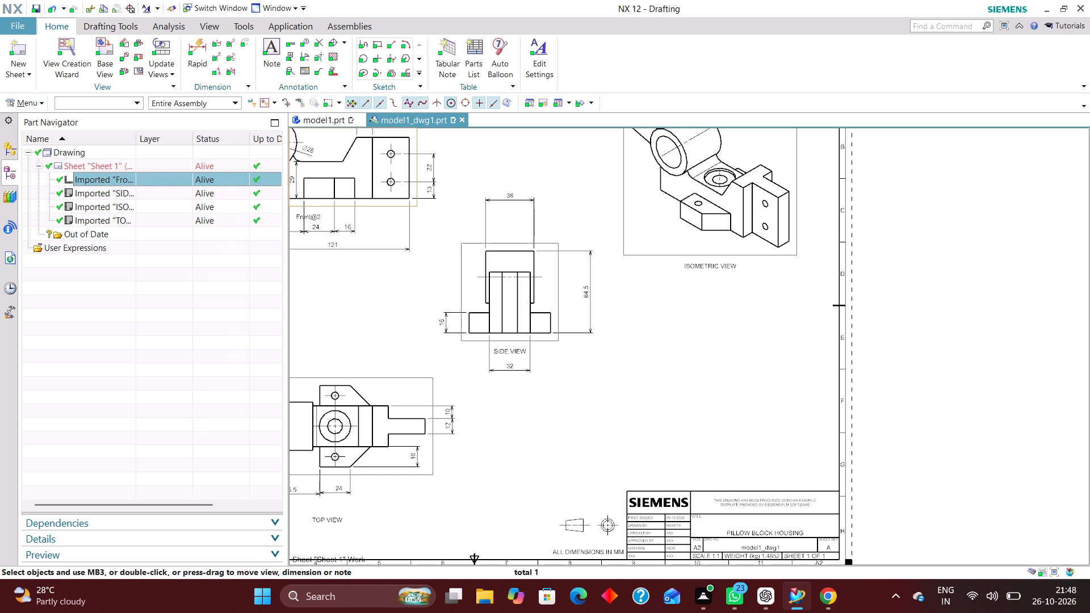
pyautogui.click(176, 400)
pyautogui.press('BackSpace')
pyautogui.write('FRONT VIEW')
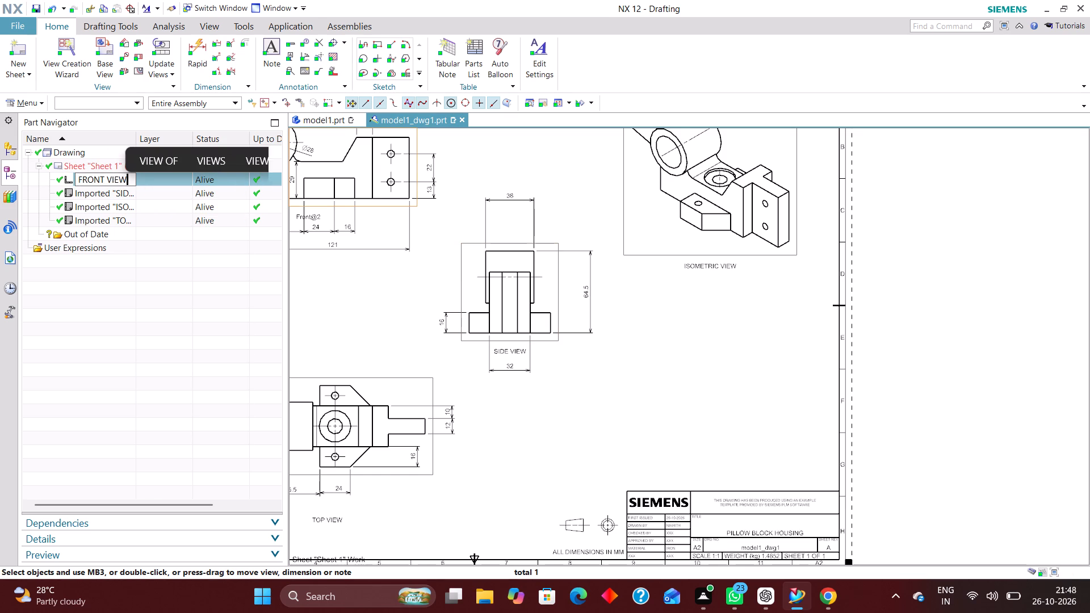
pyautogui.press('Return')
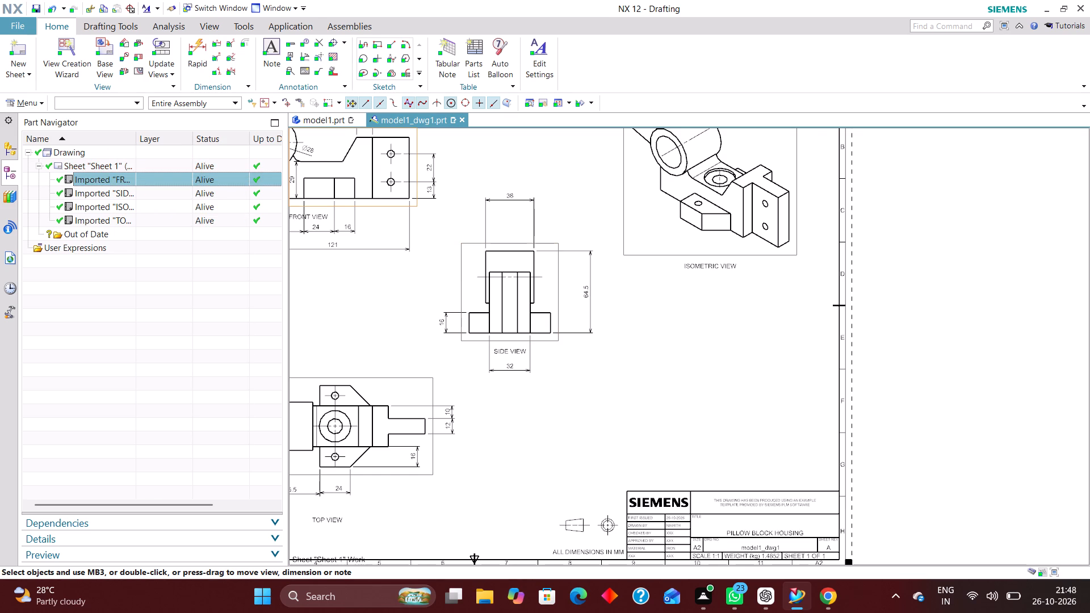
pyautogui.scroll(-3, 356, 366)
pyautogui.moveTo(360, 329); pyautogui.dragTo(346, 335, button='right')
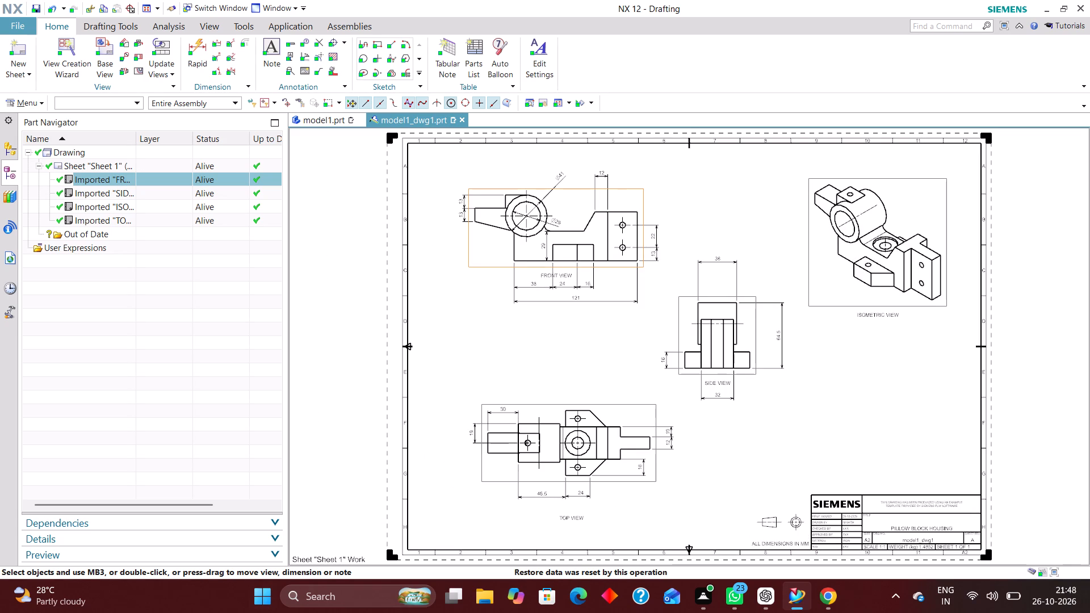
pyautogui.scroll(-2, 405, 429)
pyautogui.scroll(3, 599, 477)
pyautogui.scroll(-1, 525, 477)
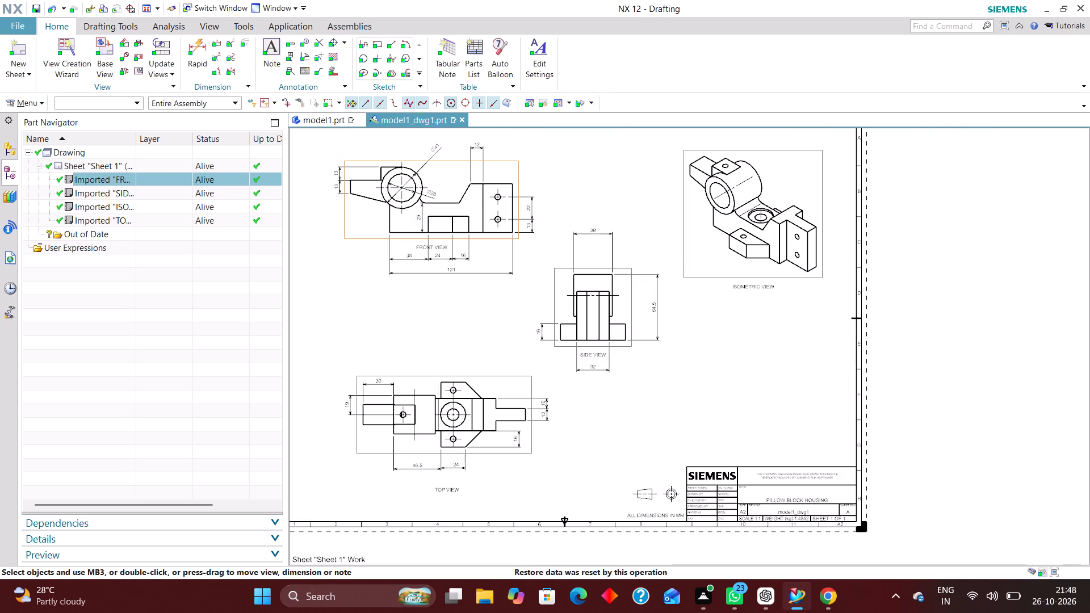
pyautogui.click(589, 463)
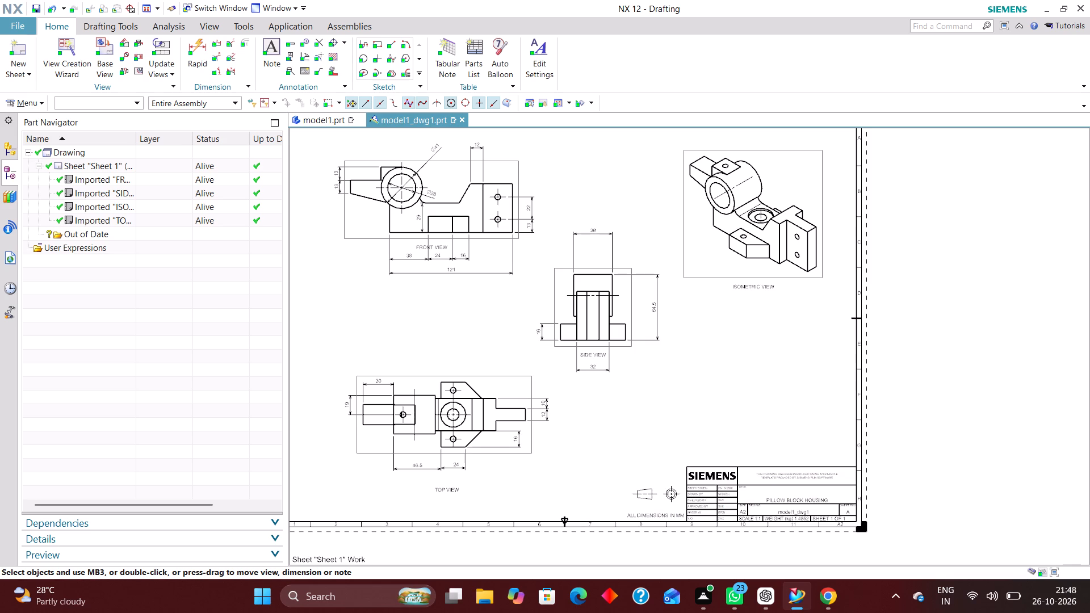
# Open the Layer Visible in View settings for ISOMETRIC VIEW and make the ALL layer category invisible.
pyautogui.click(39, 106)
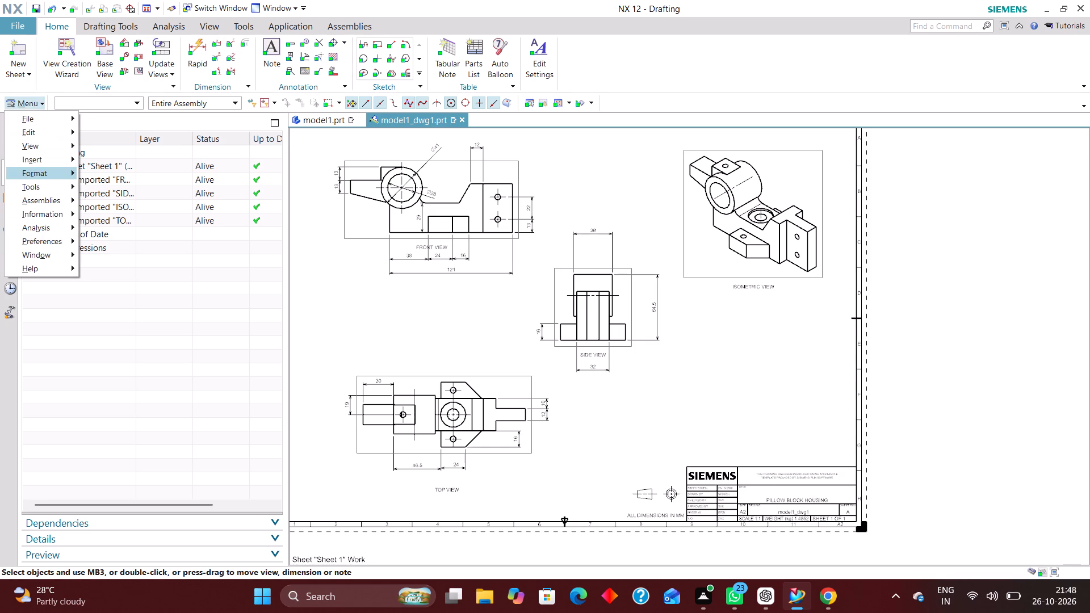
pyautogui.click(51, 175)
pyautogui.click(140, 192)
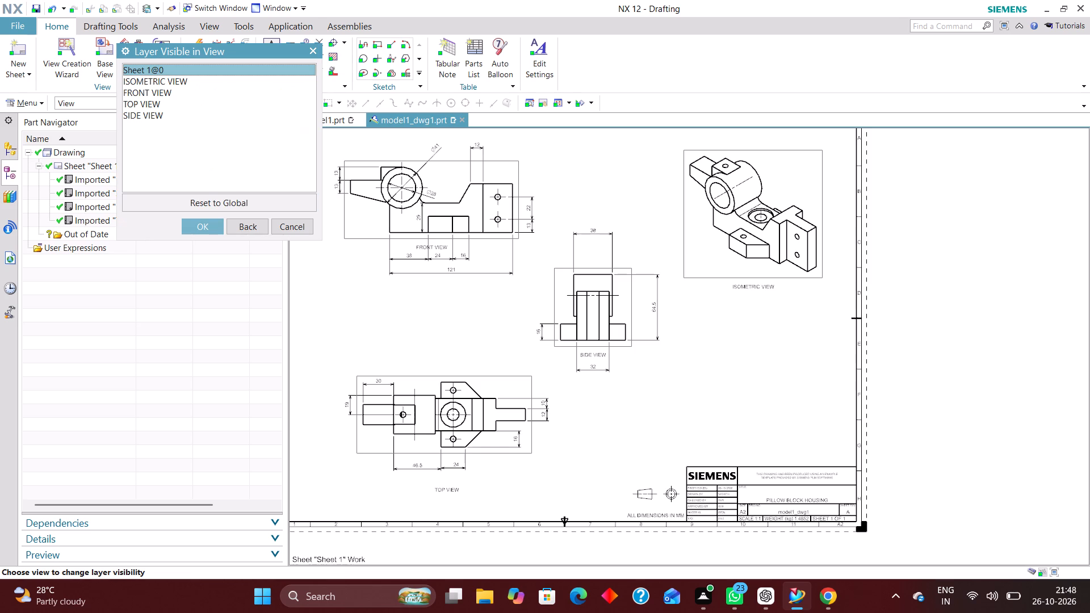
pyautogui.click(183, 83)
pyautogui.click(203, 221)
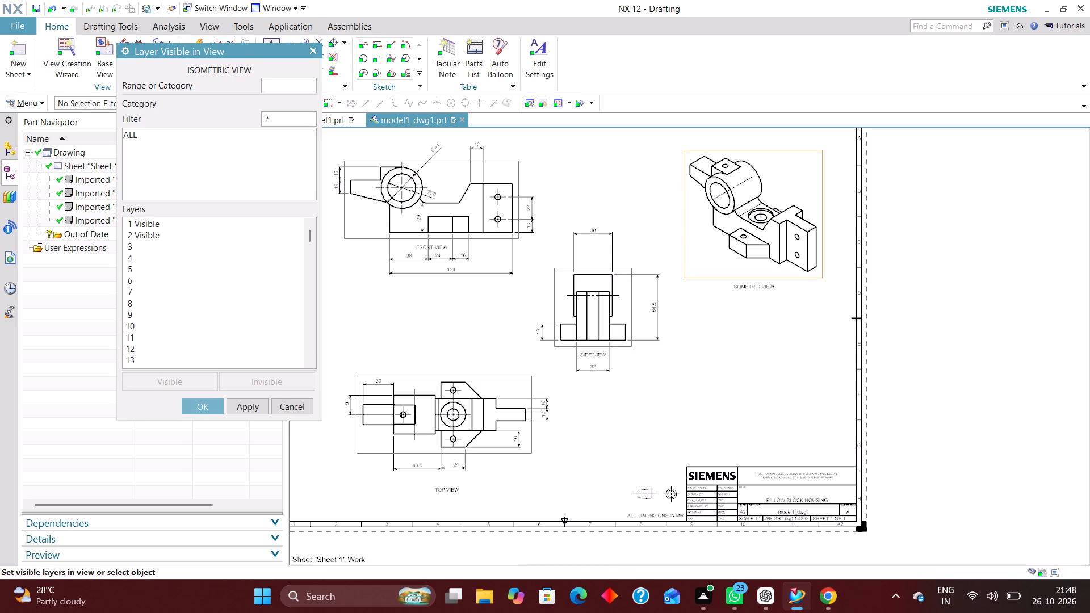
pyautogui.click(128, 139)
pyautogui.click(284, 373)
# Make layers 2, 223, 224, 225, 226 and 256 visible in ISOMETRIC VIEW and accept the layer settings.
pyautogui.click(287, 86)
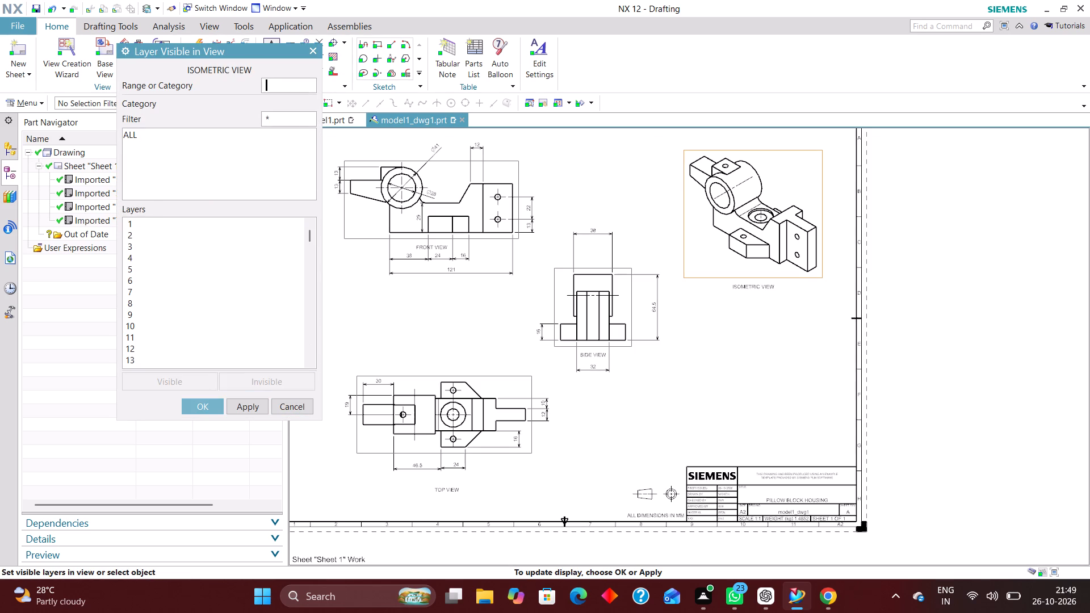
pyautogui.press('2')
pyautogui.press('Return')
pyautogui.write('223')
pyautogui.press('Return')
pyautogui.write('225')
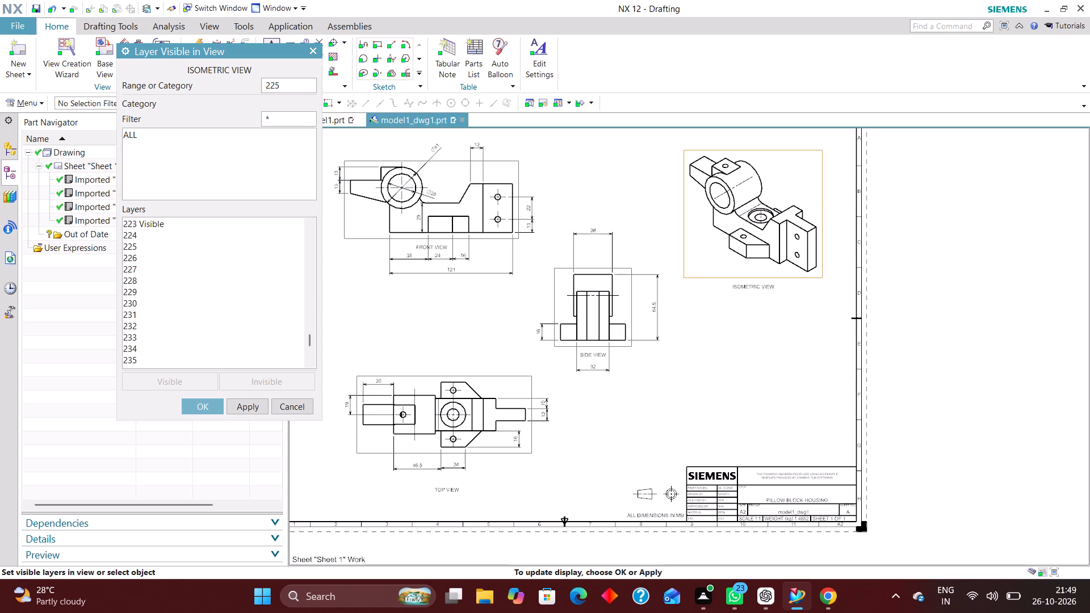
pyautogui.press('BackSpace')
pyautogui.press('4')
pyautogui.press('Return')
pyautogui.write('225')
pyautogui.press('Return')
pyautogui.write('226')
pyautogui.press('Return')
pyautogui.write('256')
pyautogui.press('Return')
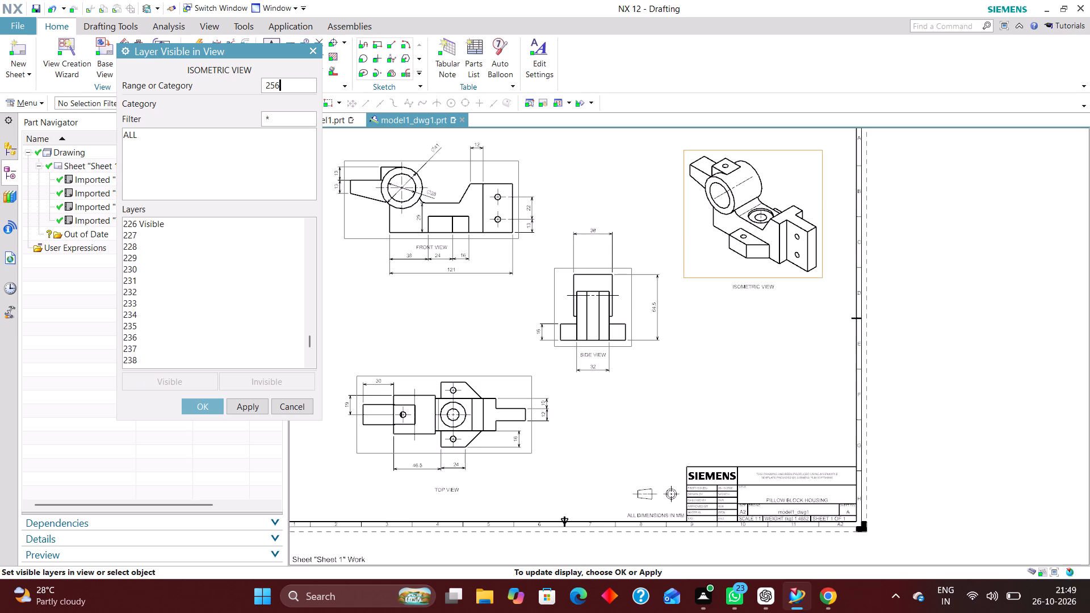
pyautogui.scroll(10, 192, 276)
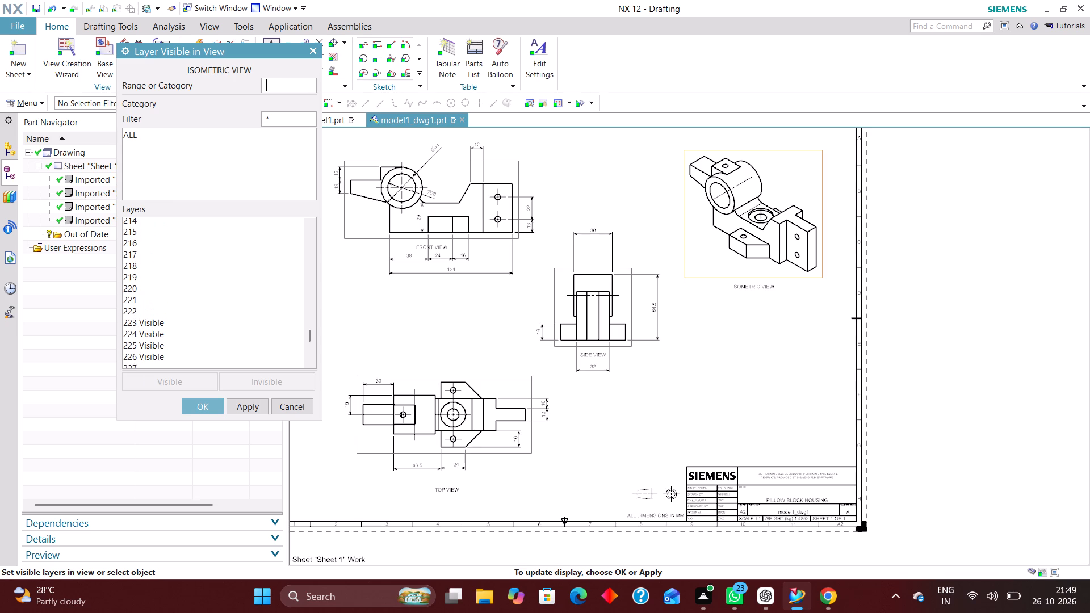
pyautogui.scroll(6, 178, 310)
pyautogui.scroll(20, 179, 305)
pyautogui.scroll(6, 179, 305)
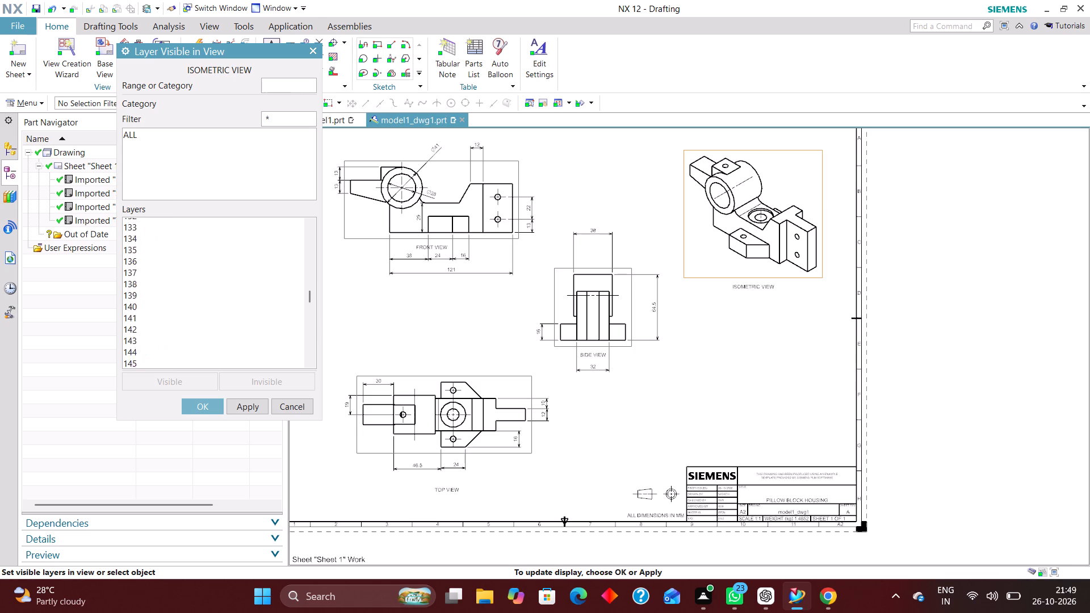
pyautogui.scroll(20, 181, 303)
pyautogui.scroll(16, 181, 303)
pyautogui.scroll(11, 180, 304)
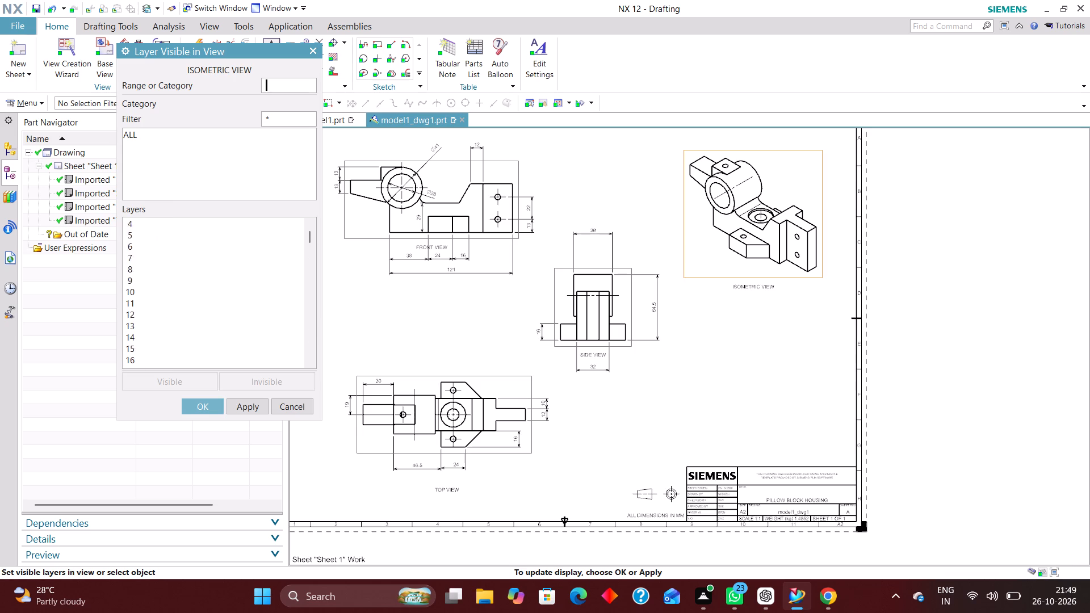
pyautogui.scroll(5, 179, 304)
pyautogui.click(205, 407)
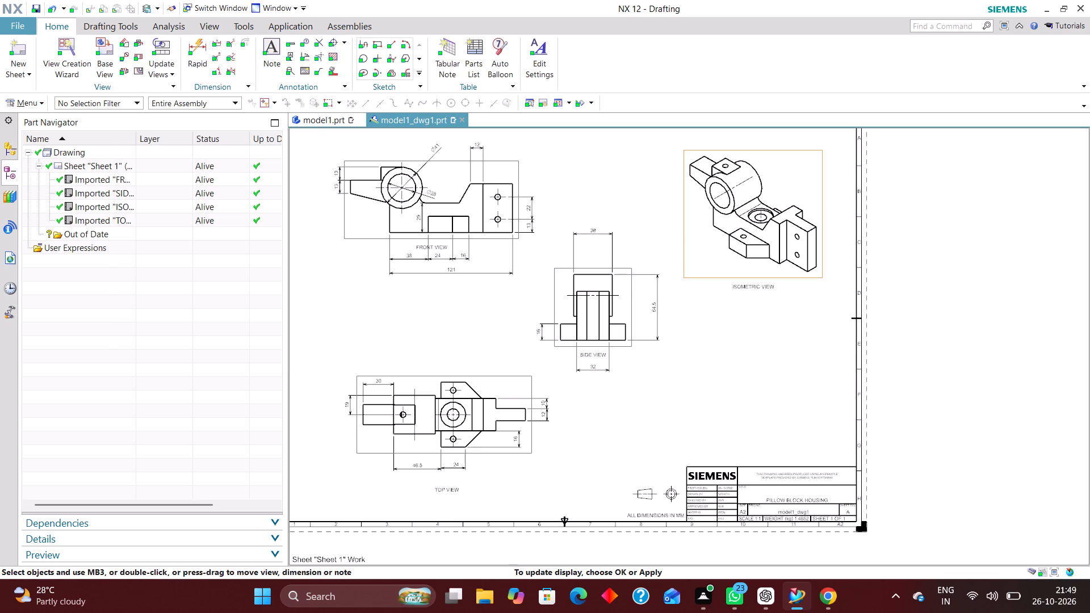
# Open the layer visibility settings for FRONT VIEW and make the ALL layer category invisible.
pyautogui.click(171, 91)
pyautogui.click(206, 232)
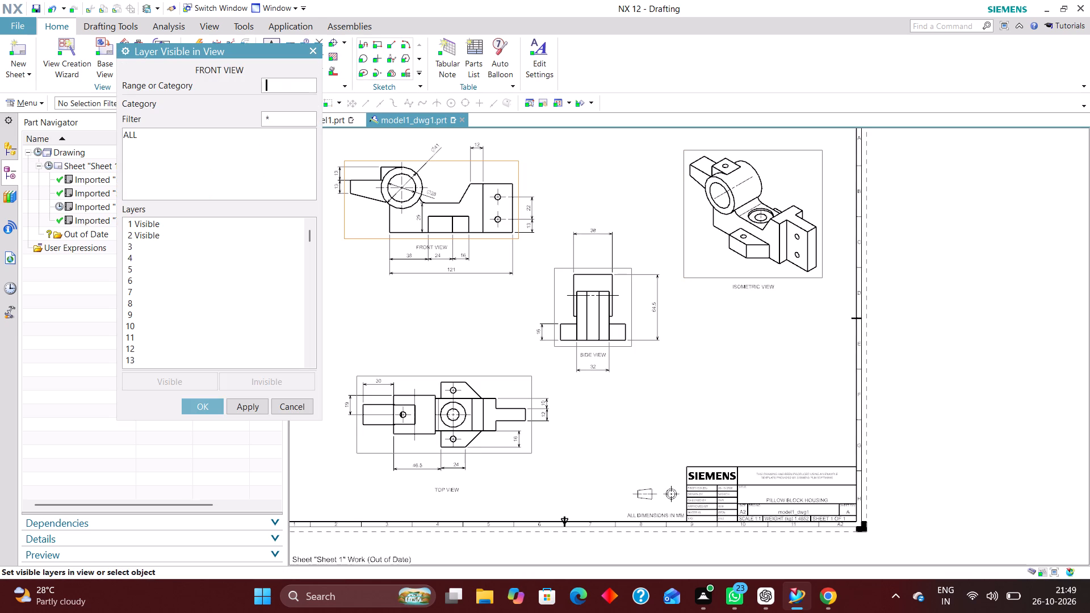
pyautogui.click(137, 132)
pyautogui.click(292, 379)
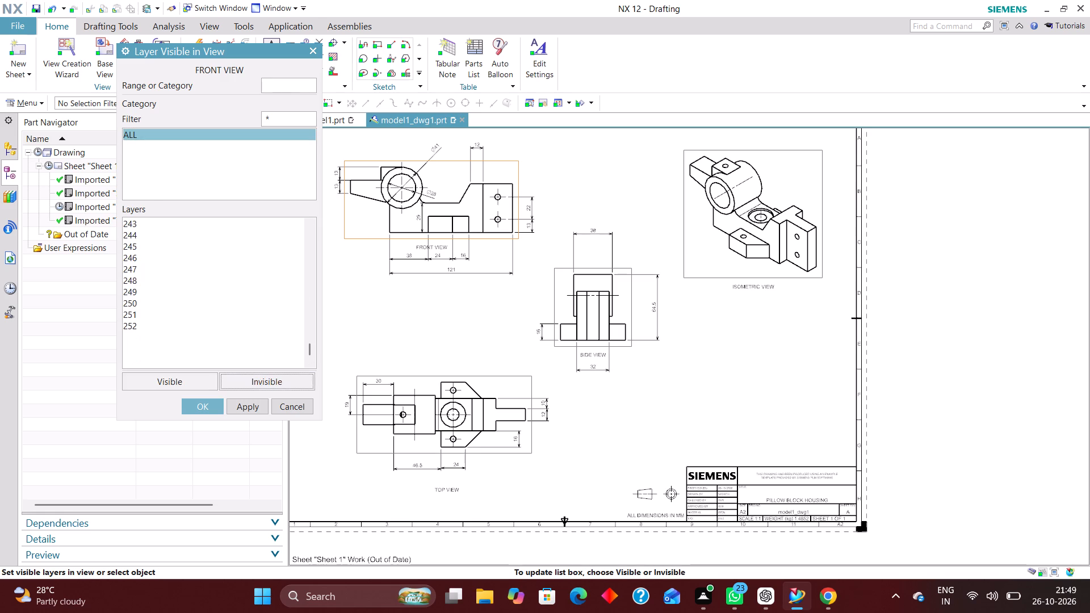
# Make layers 2, 223, 224, 225, 226 and 256 visible in FRONT VIEW and accept the layer settings.
pyautogui.click(280, 87)
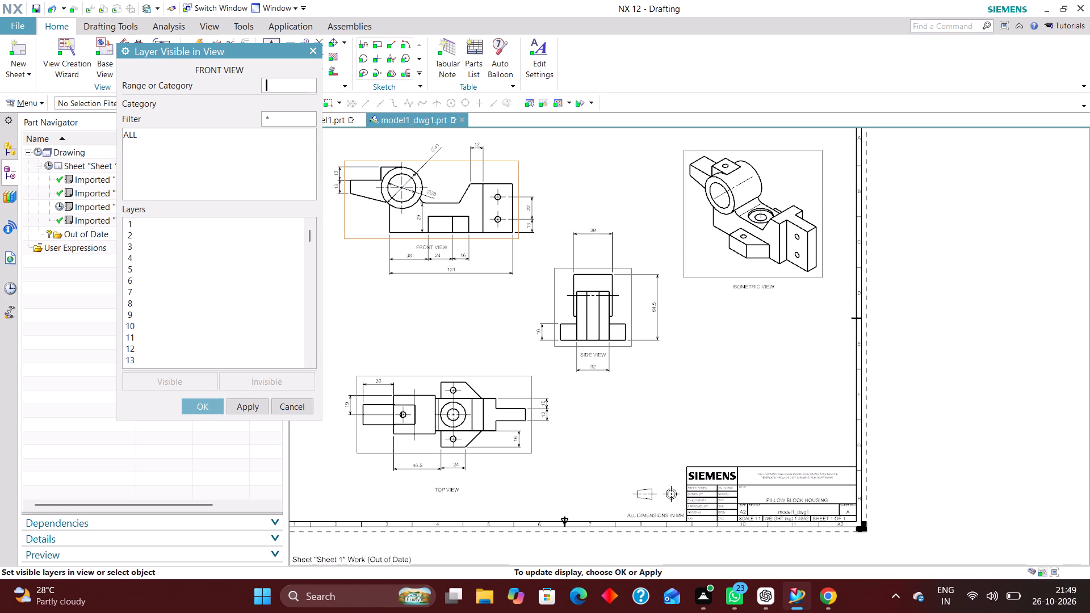
pyautogui.press('2')
pyautogui.press('Return')
pyautogui.write('223')
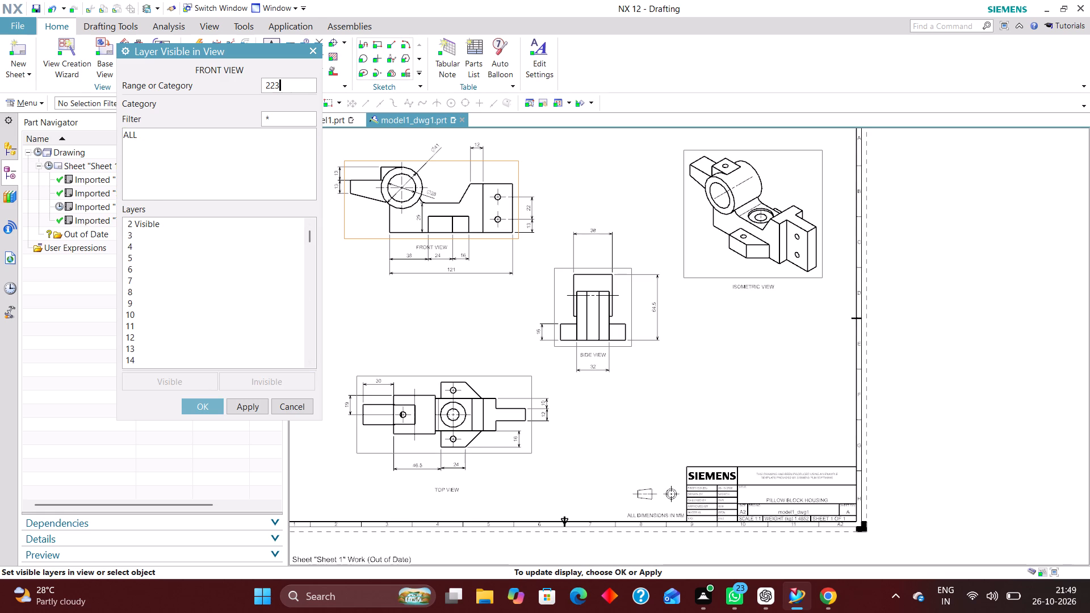
pyautogui.press('Return')
pyautogui.write('22')
pyautogui.press('4')
pyautogui.press('Return')
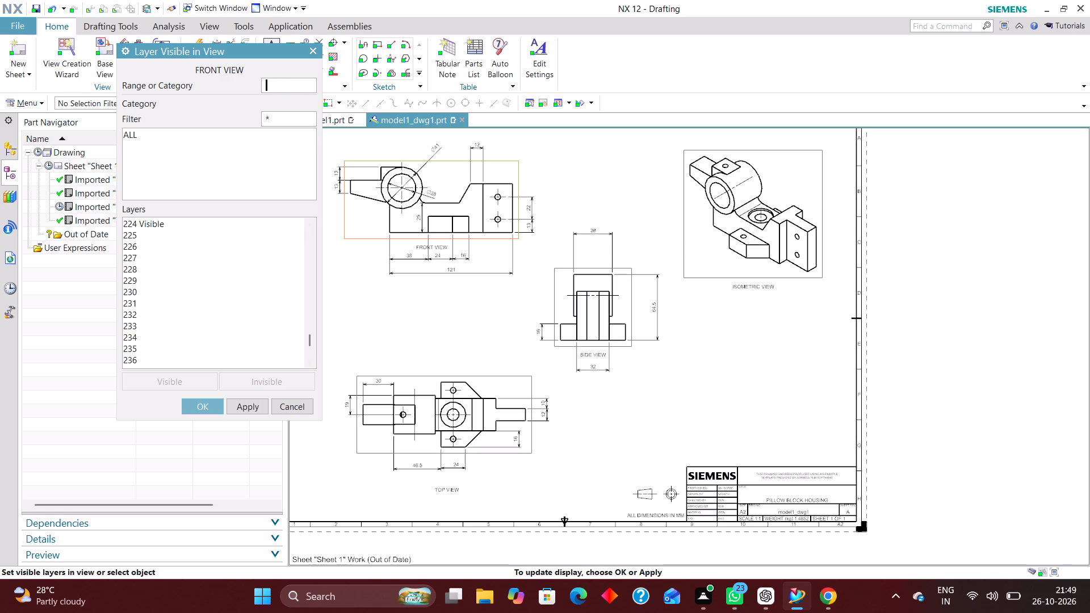
pyautogui.write('225')
pyautogui.press('Return')
pyautogui.write('226')
pyautogui.press('Return')
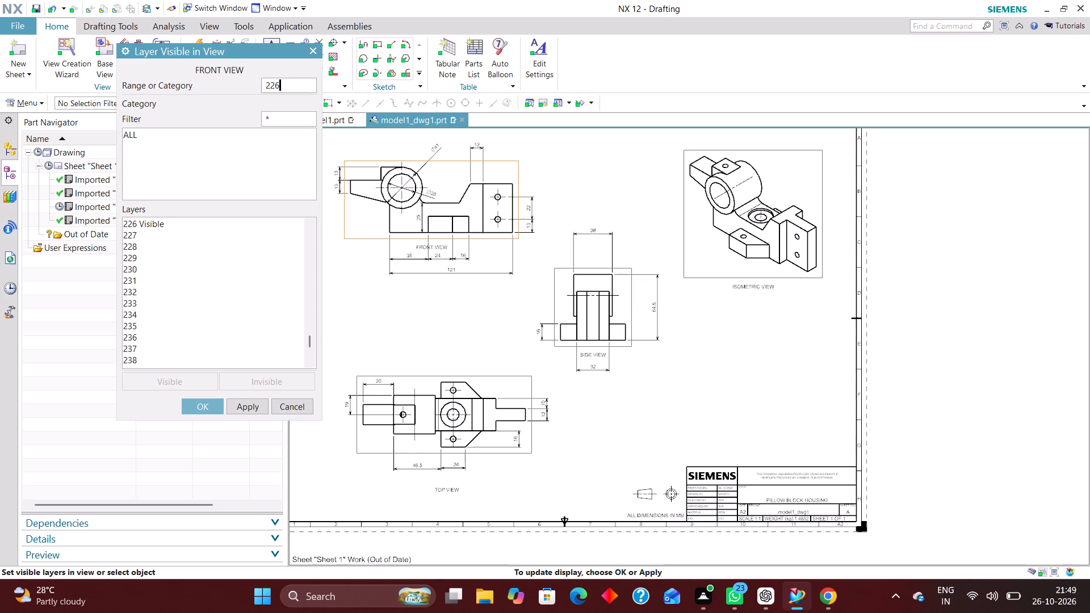
pyautogui.write('256')
pyautogui.press('Return')
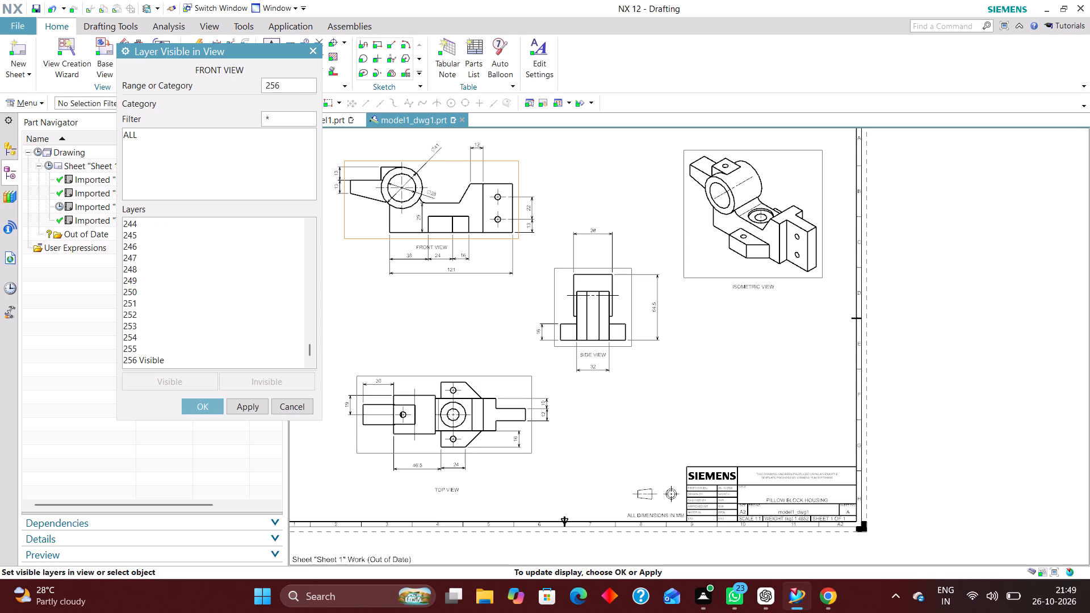
pyautogui.click(204, 405)
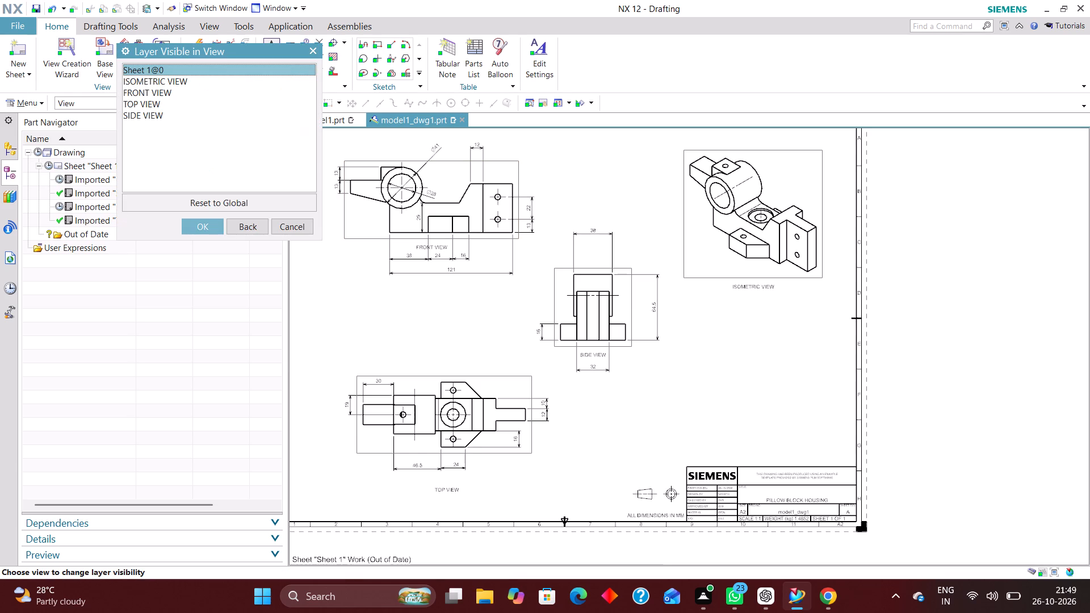
# Open the layer visibility settings for TOP VIEW and make the ALL layer category invisible.
pyautogui.click(165, 100)
pyautogui.click(212, 224)
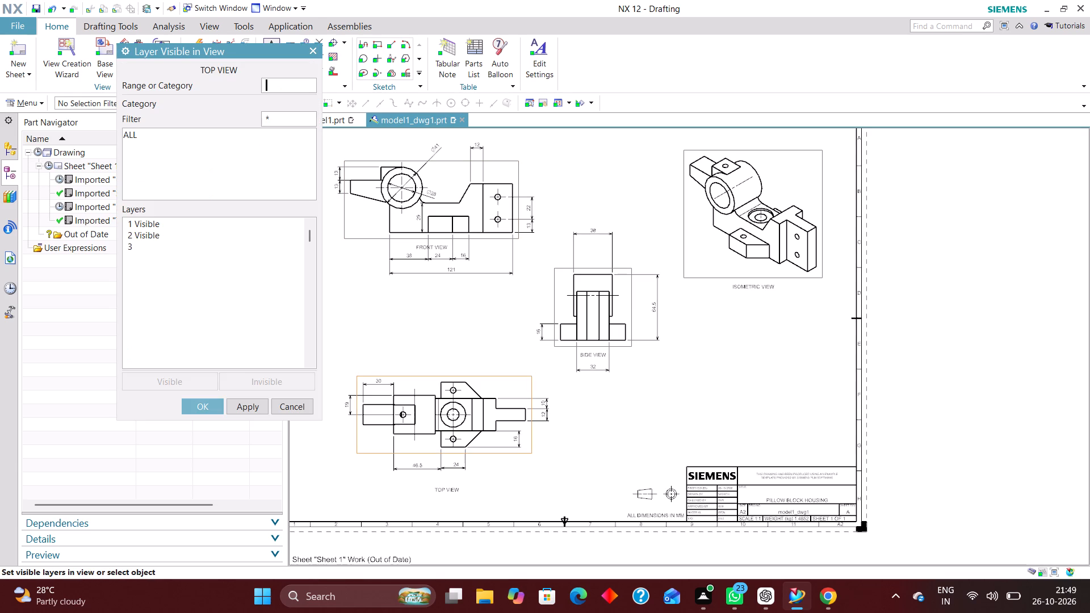
pyautogui.click(133, 133)
pyautogui.click(297, 379)
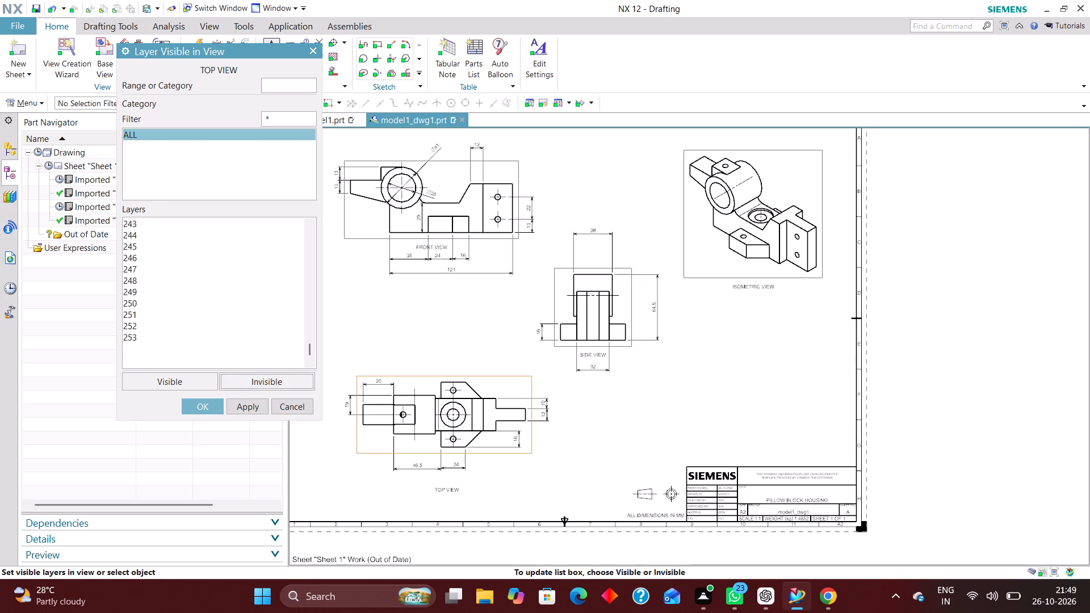
# Make layers 2, 223, 224, 225, 226 and 256 visible in TOP VIEW and accept the layer settings.
pyautogui.click(278, 86)
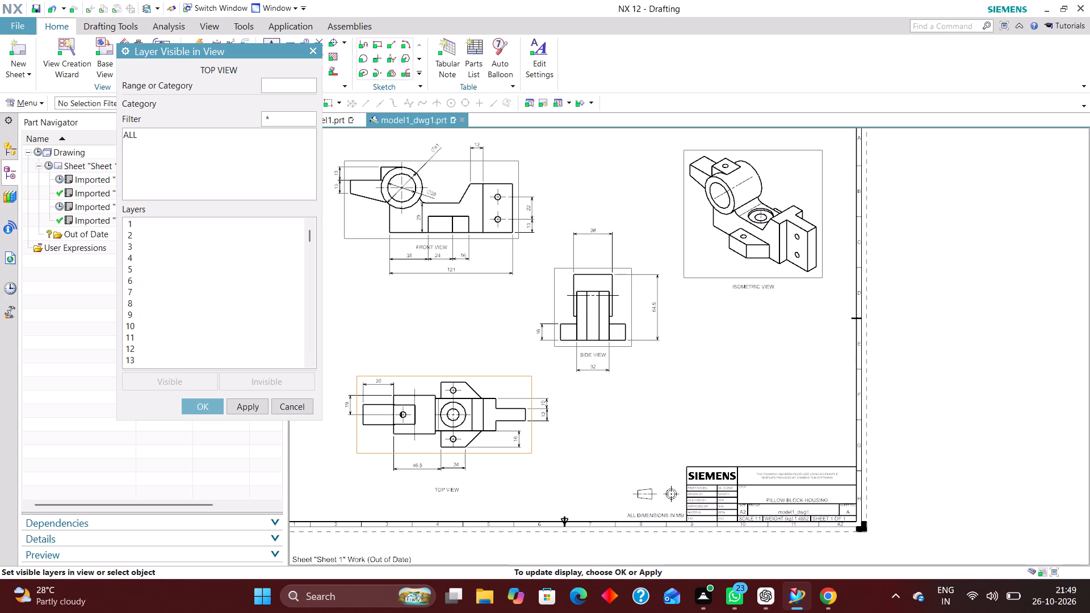
pyautogui.press('2')
pyautogui.press('Return')
pyautogui.press('2')
pyautogui.write('23')
pyautogui.press('Return')
pyautogui.write('224')
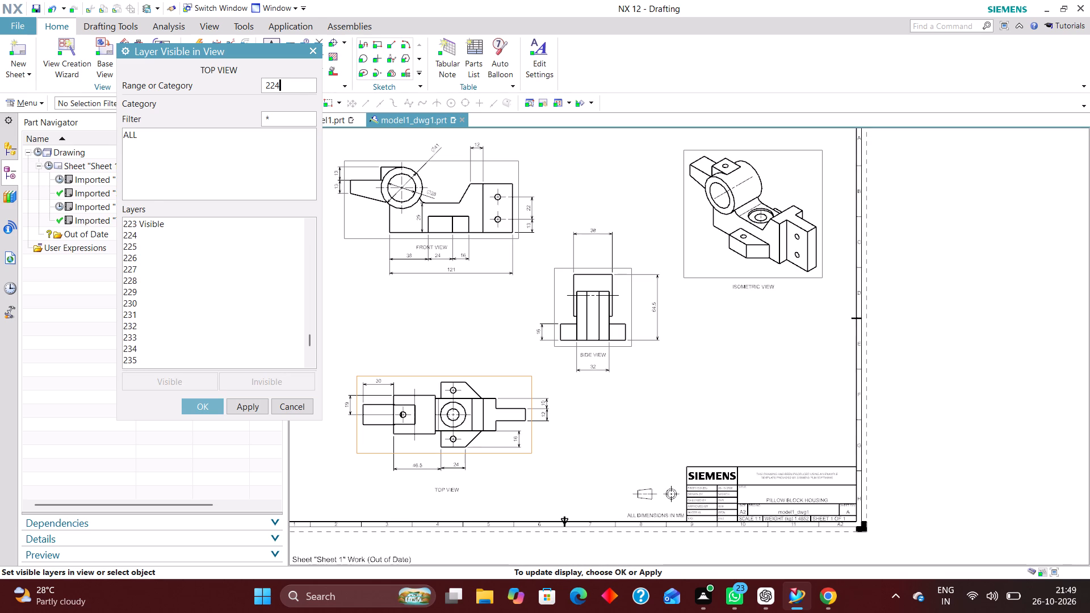
pyautogui.press('Return')
pyautogui.write('225')
pyautogui.press('Return')
pyautogui.write('226')
pyautogui.press('Return')
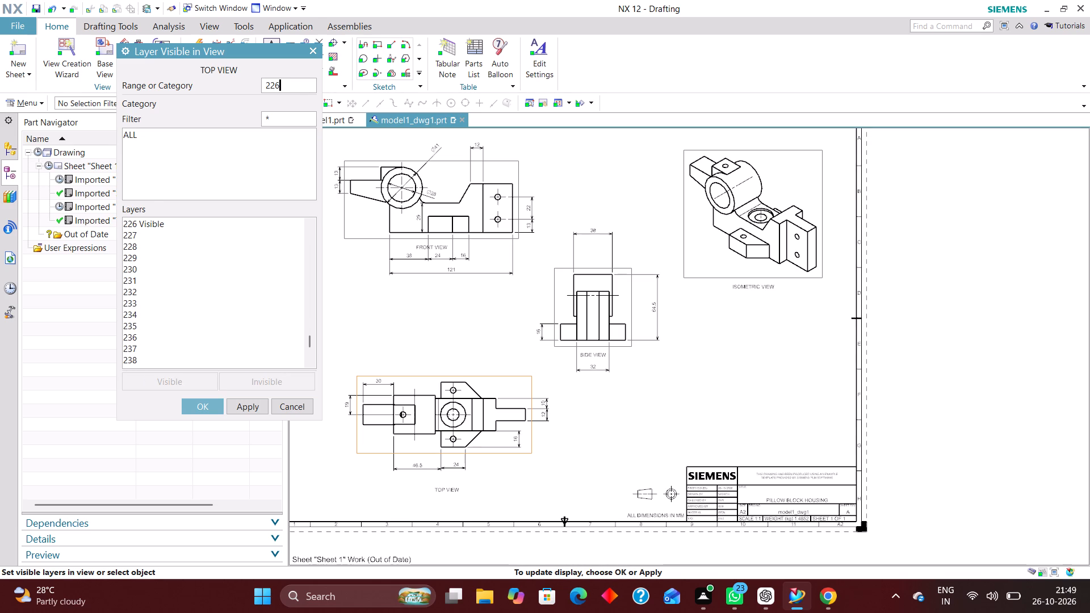
pyautogui.write('256')
pyautogui.press('Return')
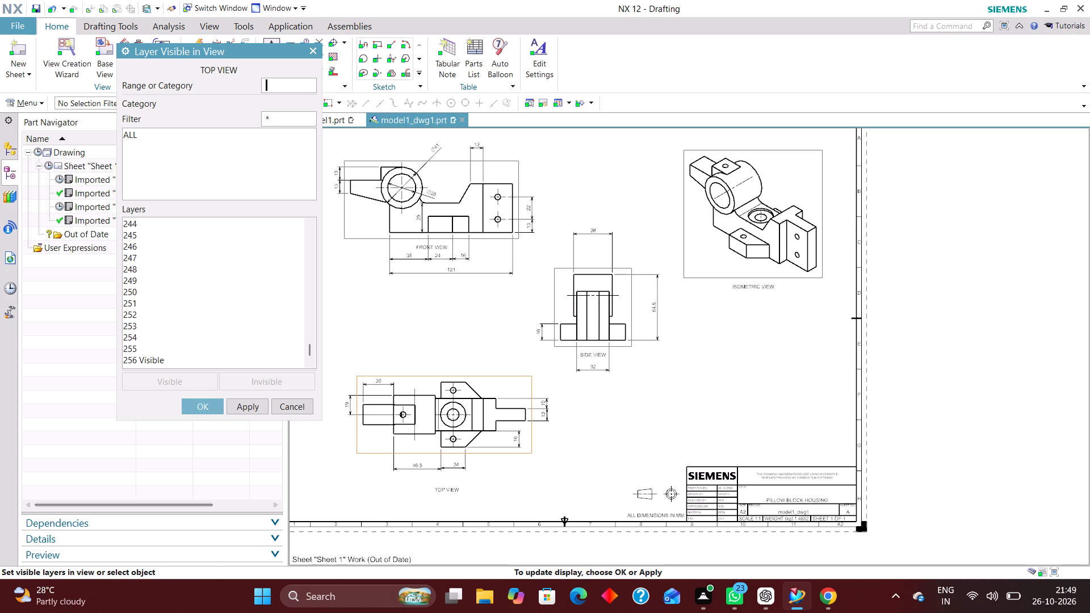
pyautogui.click(210, 409)
# Open the layer visibility settings for SIDE VIEW and make the ALL layer category invisible.
pyautogui.click(158, 111)
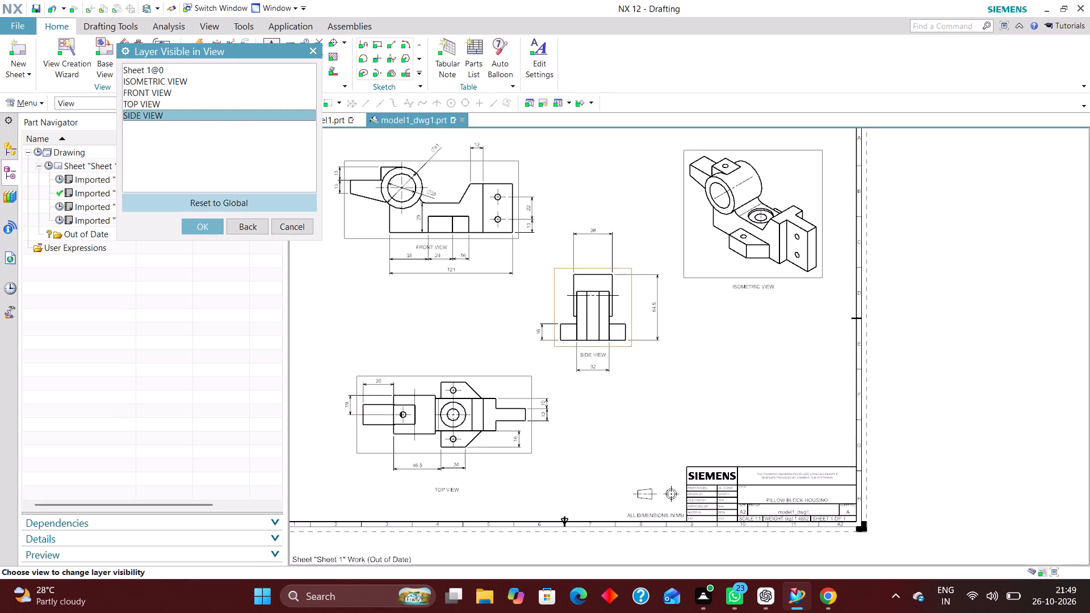
pyautogui.click(203, 224)
pyautogui.click(133, 130)
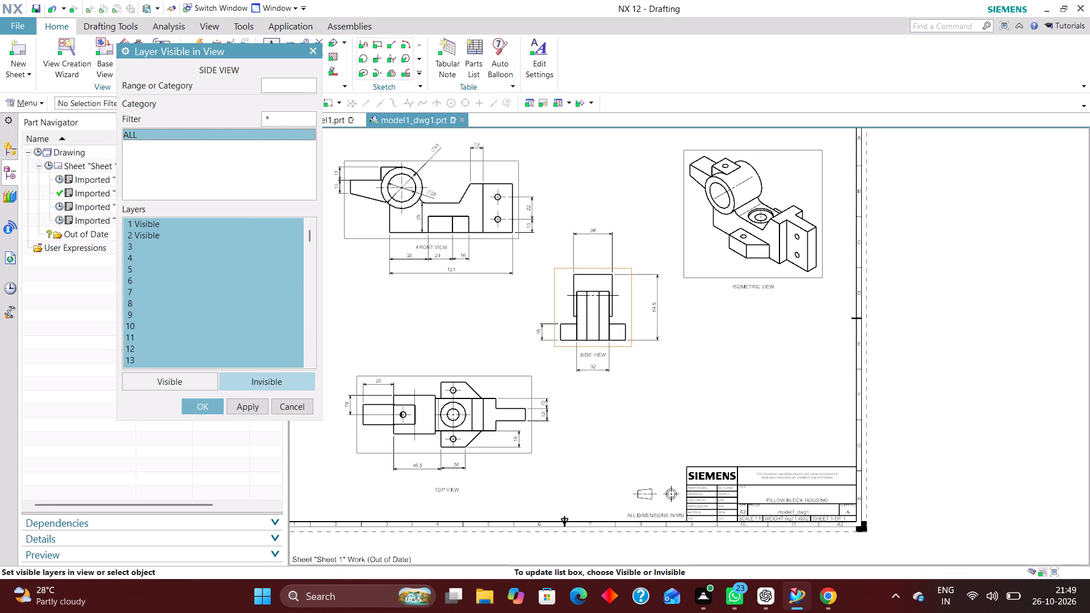
pyautogui.click(276, 384)
# Make layers 2, 223, 224, 225, 226 and 256 visible in SIDE VIEW and accept the layer settings.
pyautogui.click(278, 87)
pyautogui.press('2')
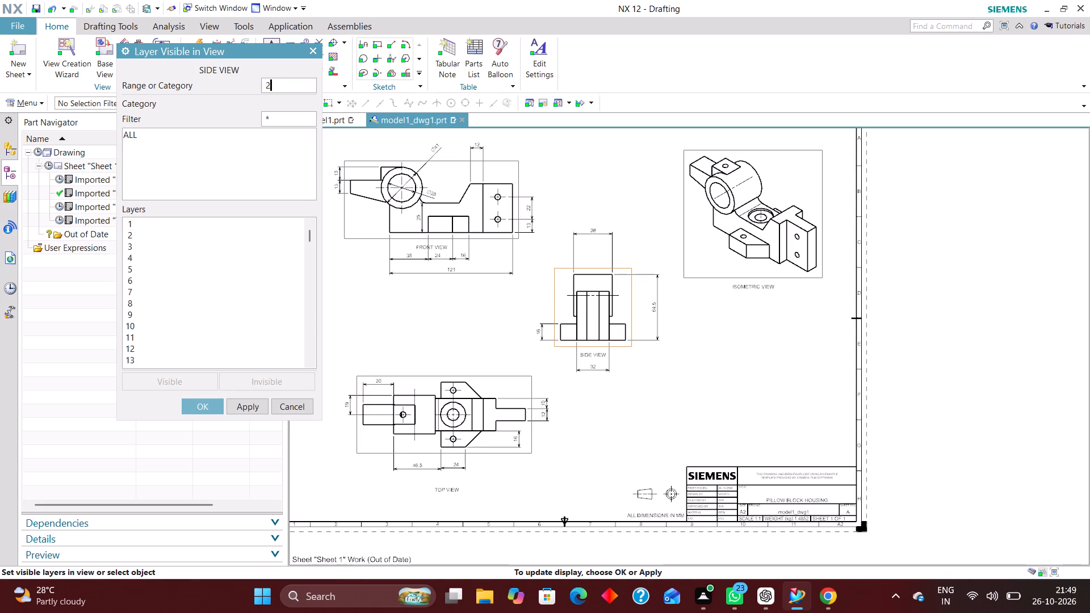
pyautogui.press('Return')
pyautogui.write('223')
pyautogui.press('Return')
pyautogui.write('22')
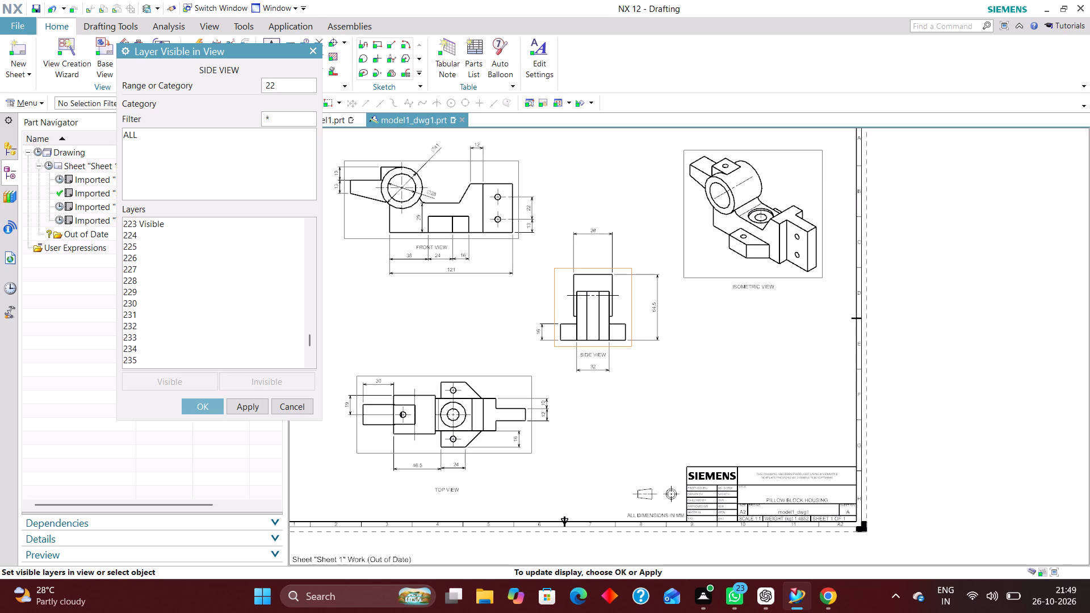
pyautogui.press('4')
pyautogui.press('Return')
pyautogui.write('225')
pyautogui.press('Return')
pyautogui.write('226')
pyautogui.press('Return')
pyautogui.write('256')
pyautogui.press('Return')
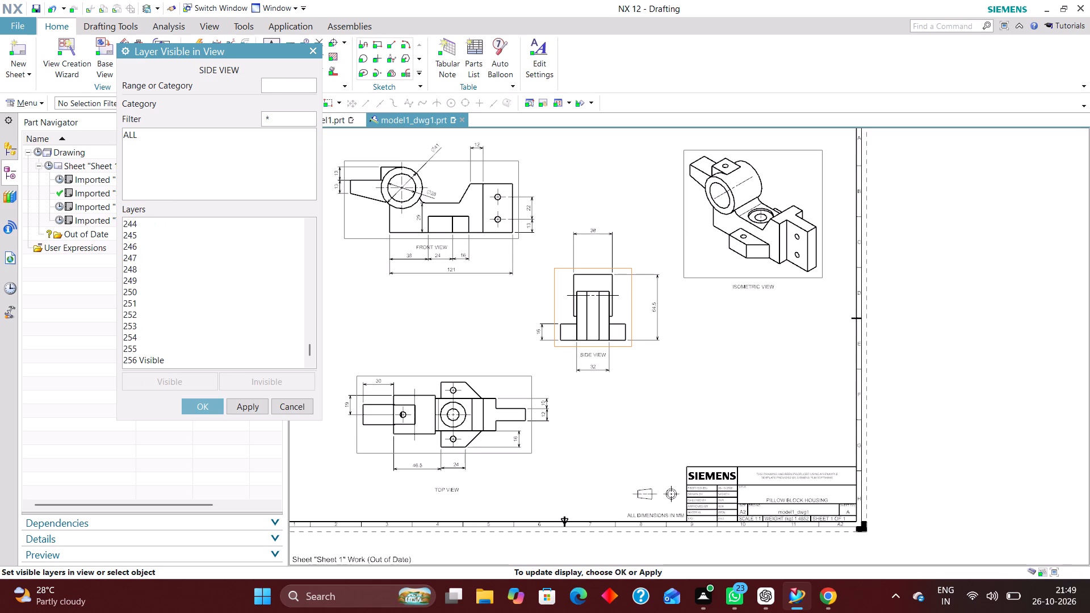
pyautogui.click(208, 404)
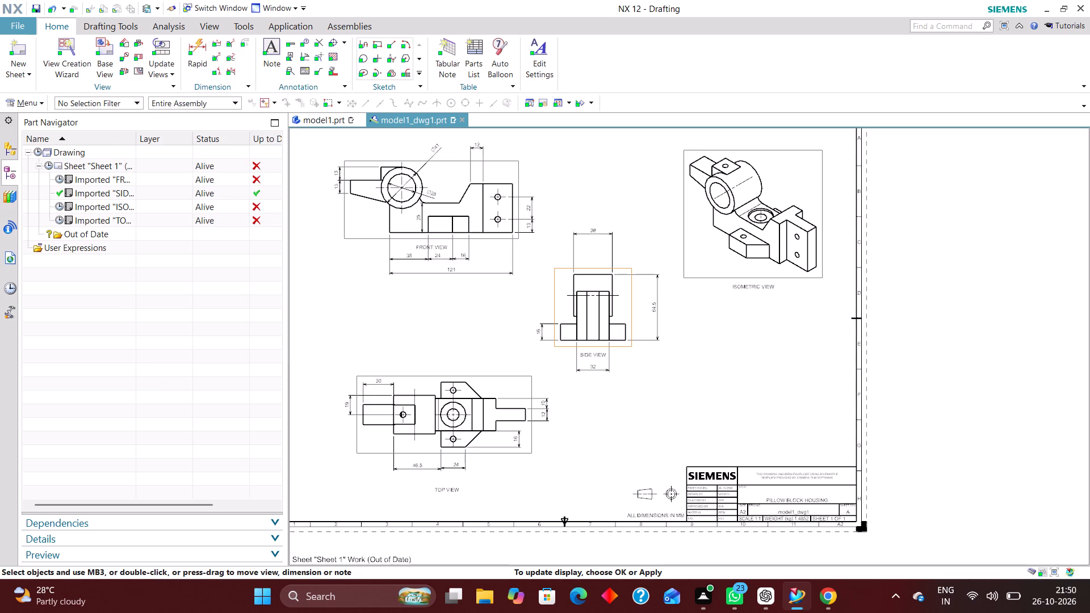
# Update the out-of-date drawing sheet and all its imported views.
pyautogui.click(294, 230)
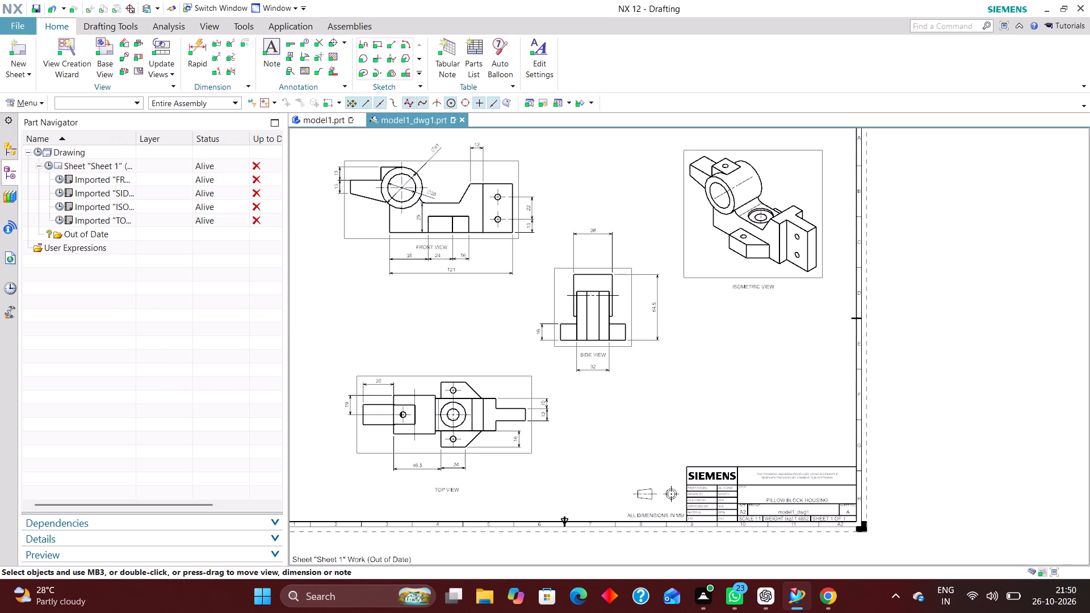
pyautogui.click(37, 149)
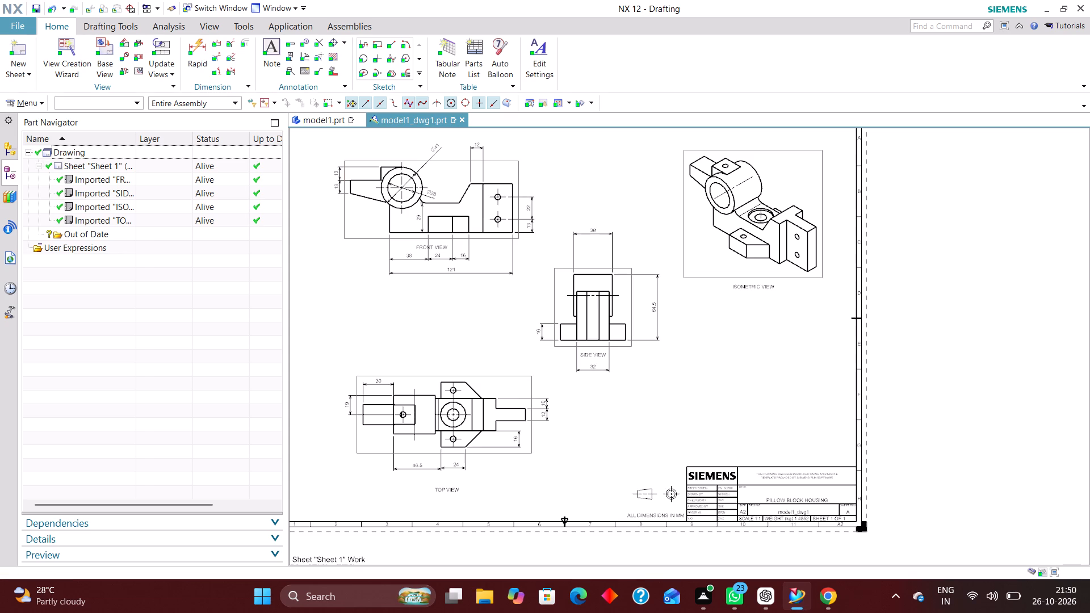
# Select all dimensions on the sheet with the Dimension selection filter and move them to layer 223.
pyautogui.moveTo(592, 163); pyautogui.dragTo(501, 231, button='right')
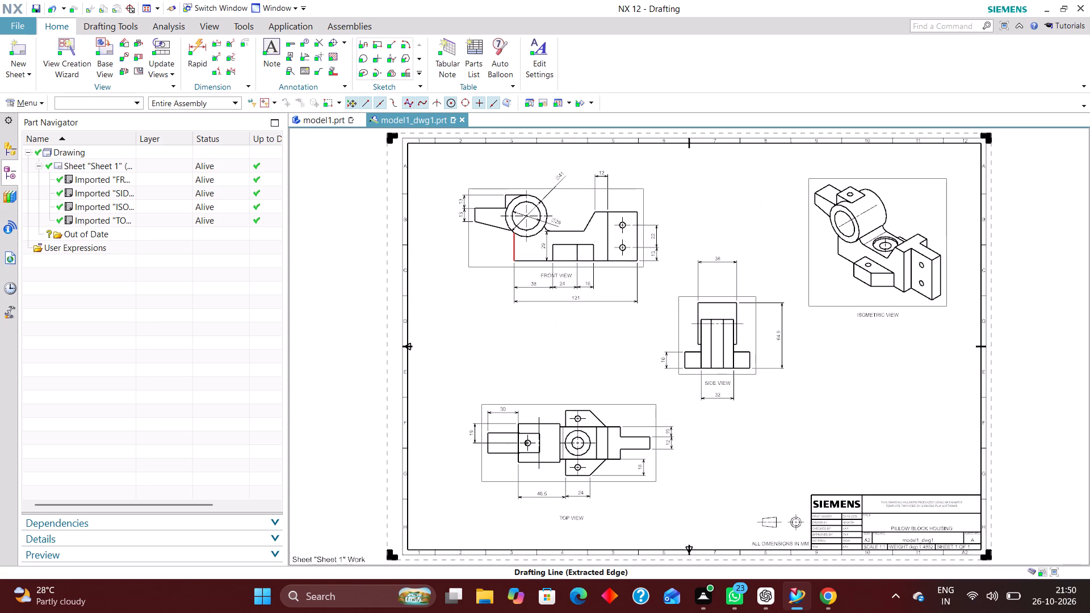
pyautogui.click(126, 103)
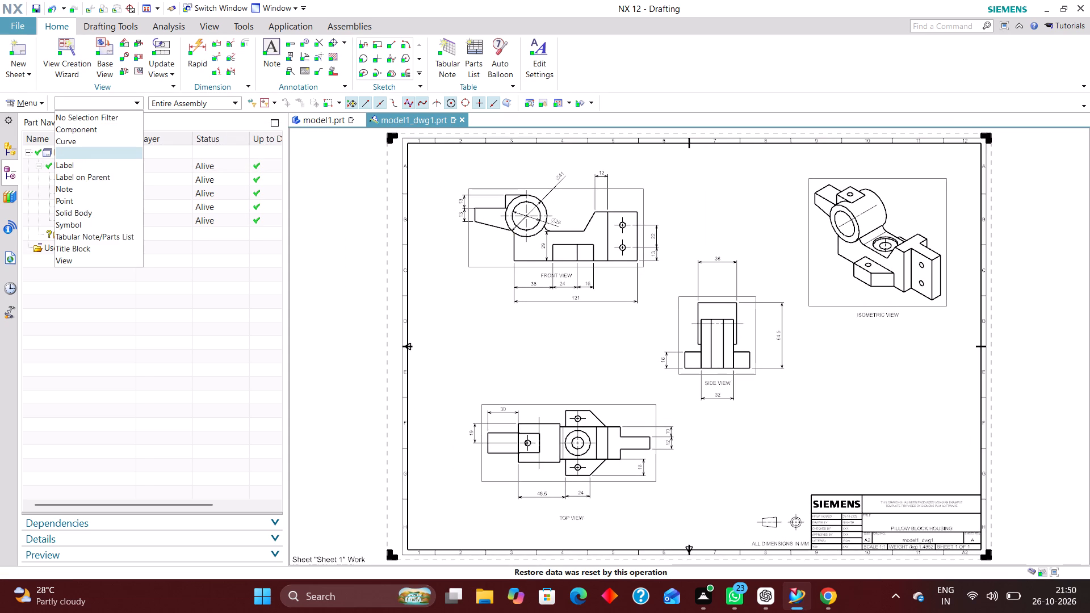
pyautogui.click(93, 151)
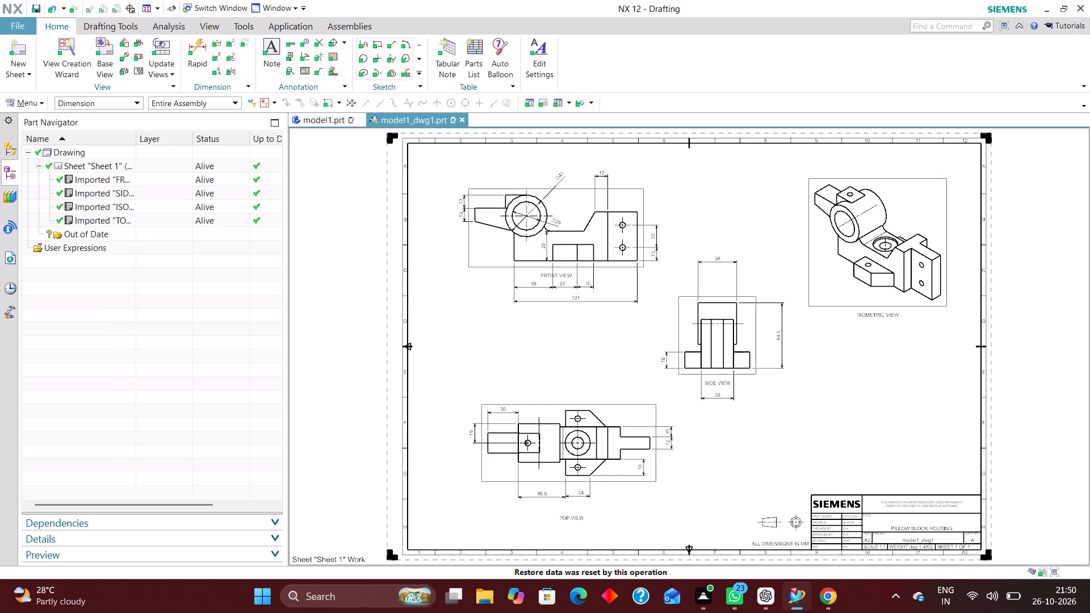
pyautogui.hotkey('ctrl', 'a')
pyautogui.hotkey('ctrl', 'j')
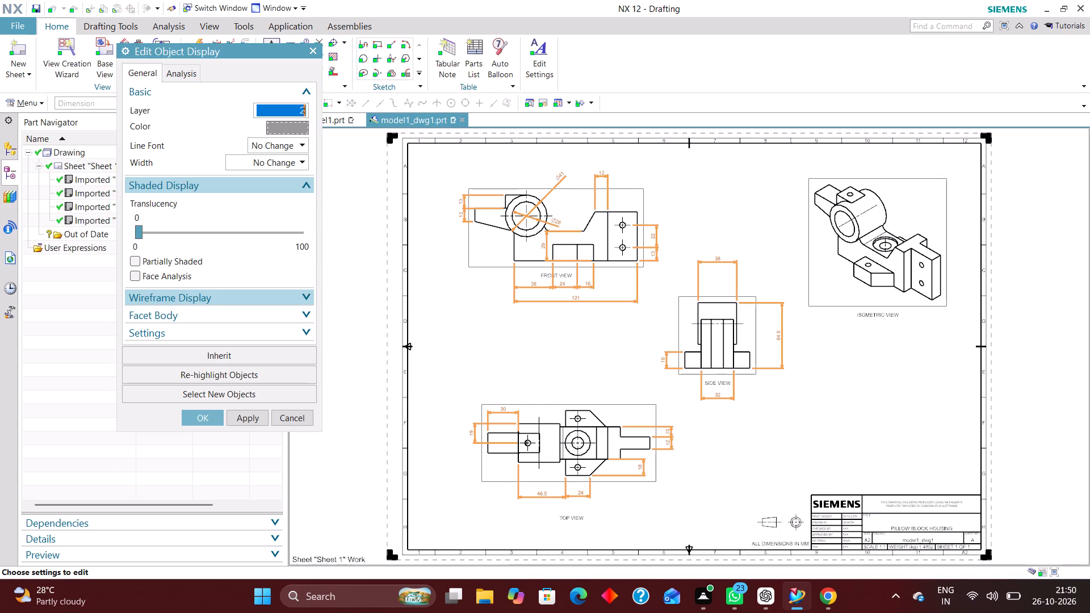
pyautogui.write('223')
pyautogui.press('Return')
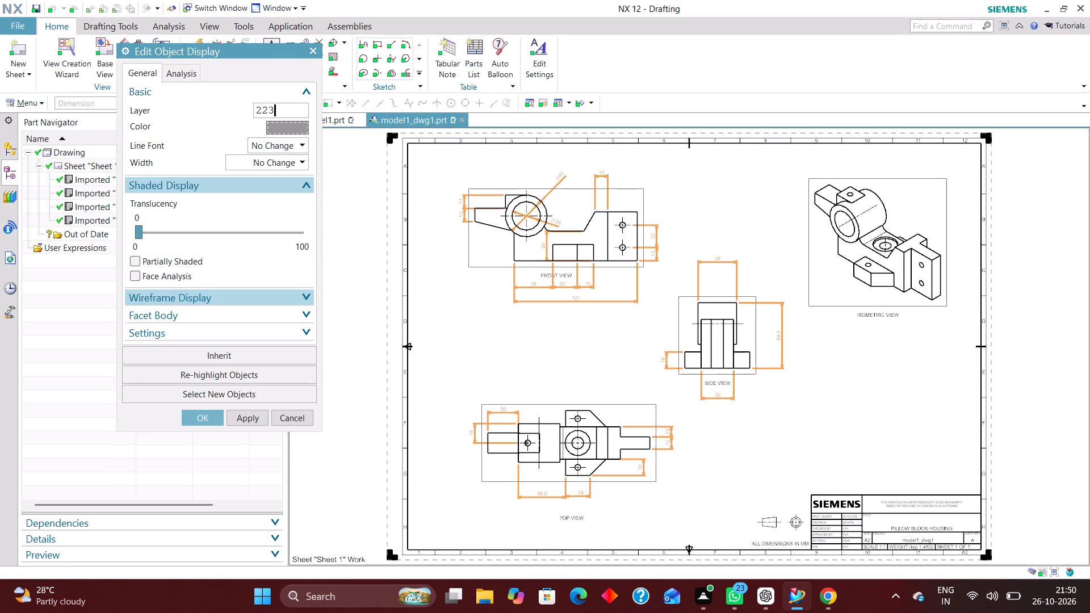
# Select all notes on the sheet with the Note selection filter and move them to layer 224.
pyautogui.click(109, 103)
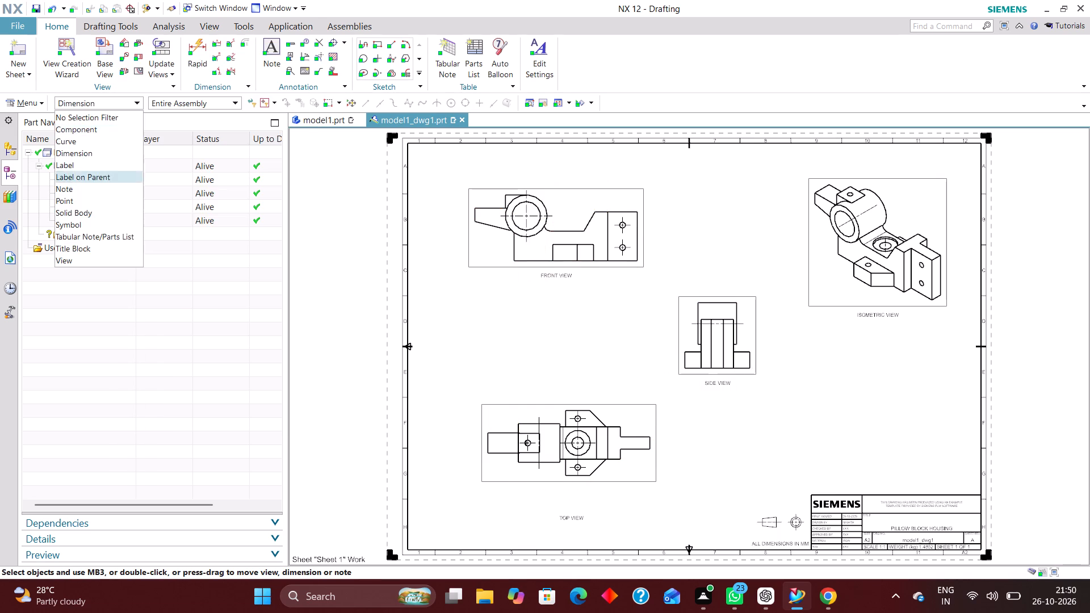
pyautogui.click(107, 188)
pyautogui.hotkey('ctrl', 'a')
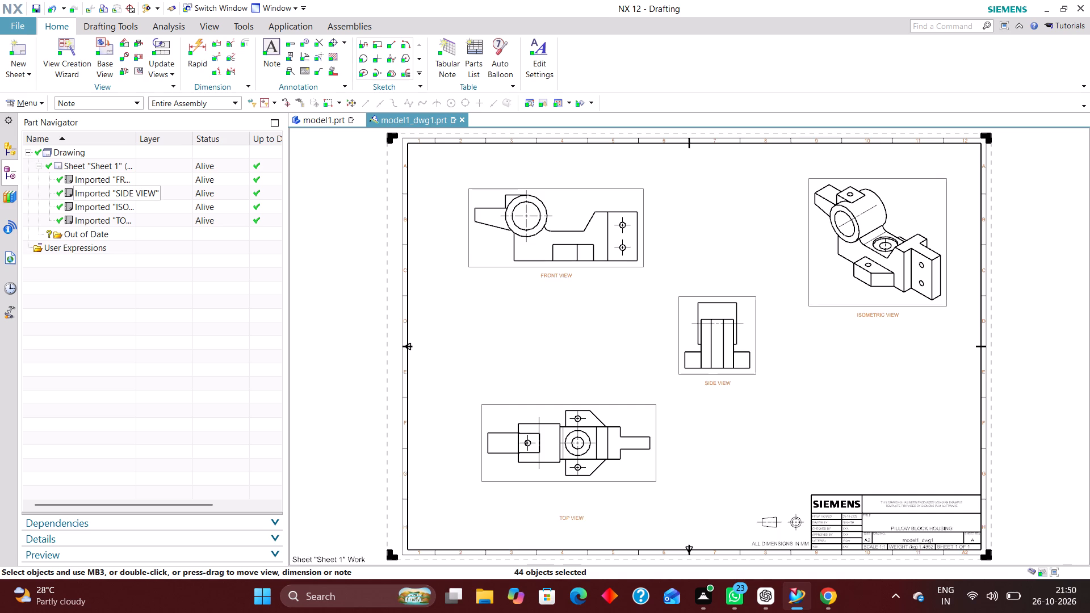
pyautogui.hotkey('ctrl', 'j')
pyautogui.write('224')
pyautogui.press('Return')
# Select all symbols on the sheet with the Symbol selection filter and move them to layer 225.
pyautogui.click(100, 103)
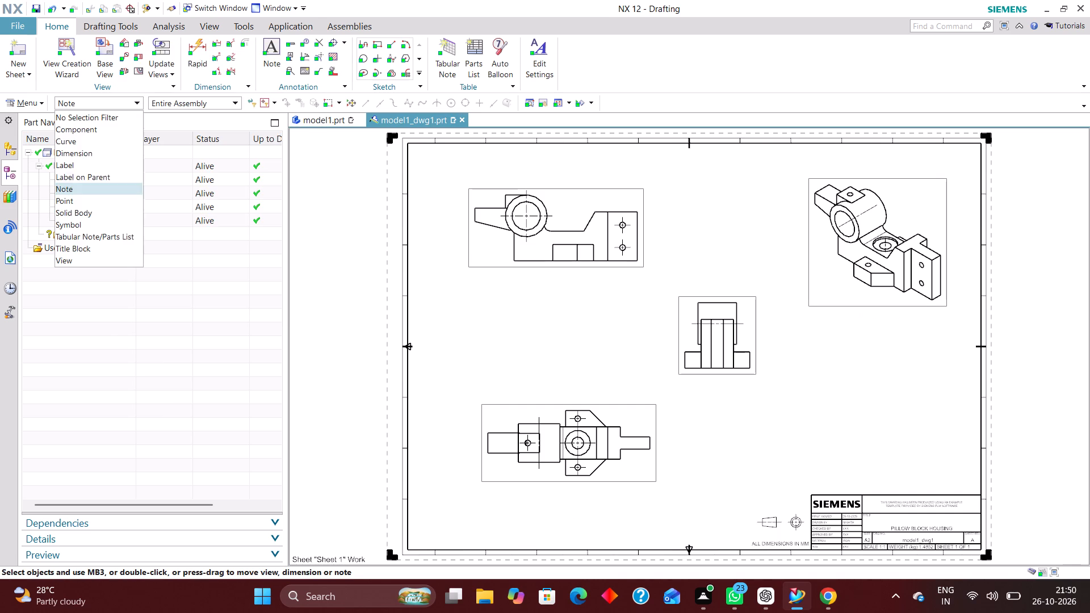
pyautogui.click(104, 219)
pyautogui.hotkey('ctrl', 'a')
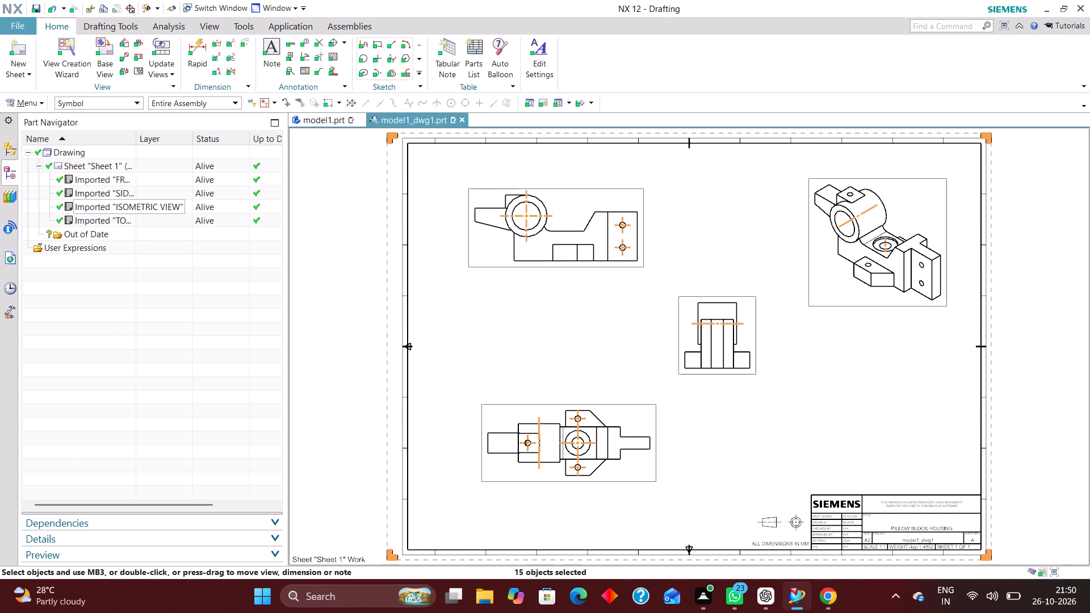
pyautogui.hotkey('ctrl', 'j')
pyautogui.write('225')
pyautogui.press('Return')
# Select all title block objects with the Title Block selection filter and accept layer 256 in their object display settings.
pyautogui.click(99, 107)
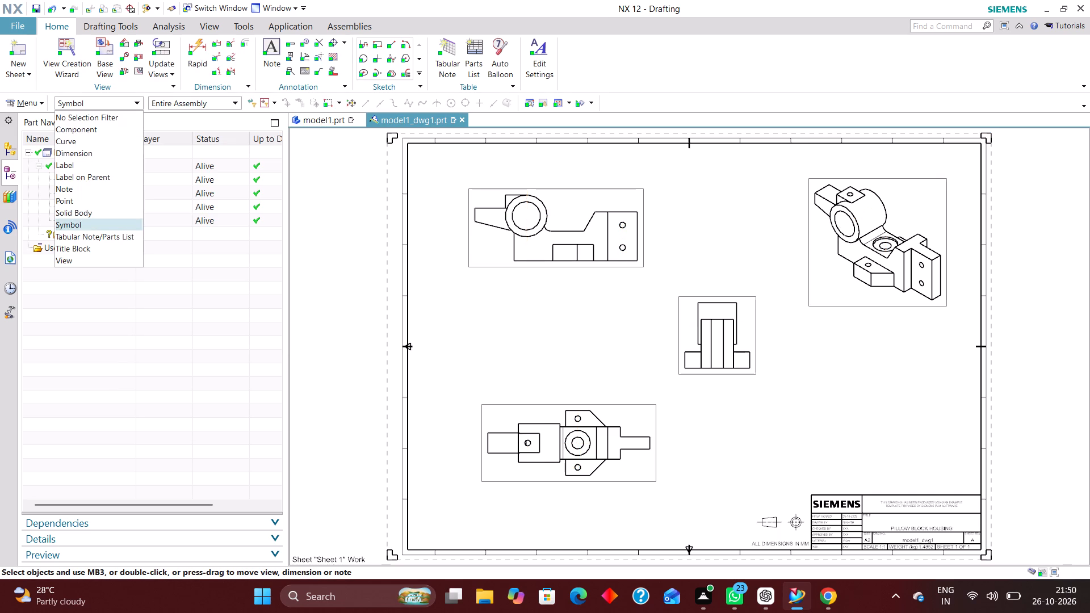
pyautogui.click(107, 251)
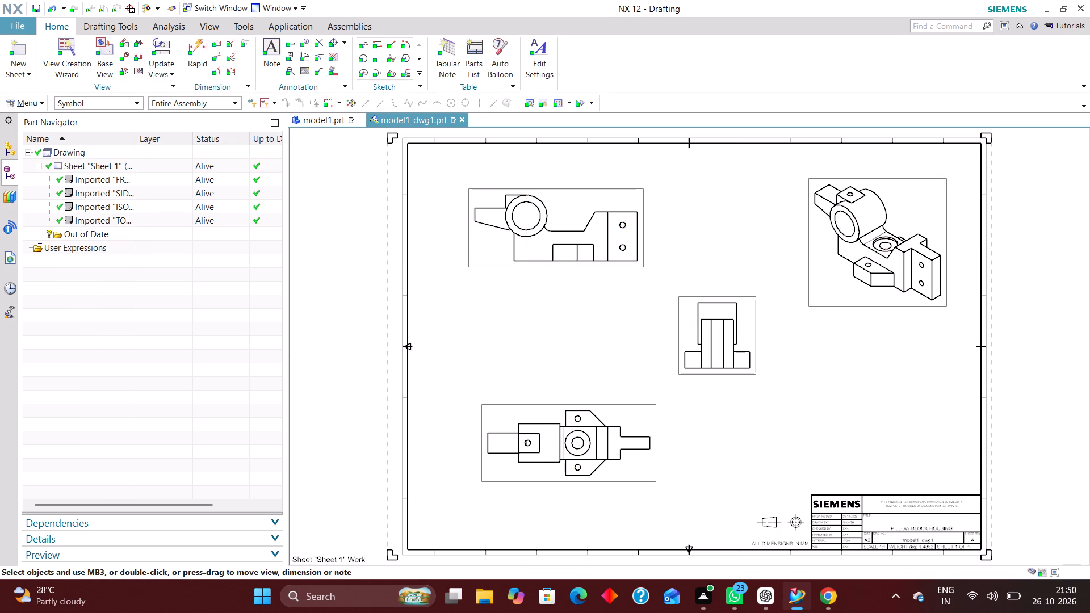
pyautogui.hotkey('ctrl', 'a')
pyautogui.hotkey('ctrl', 'j')
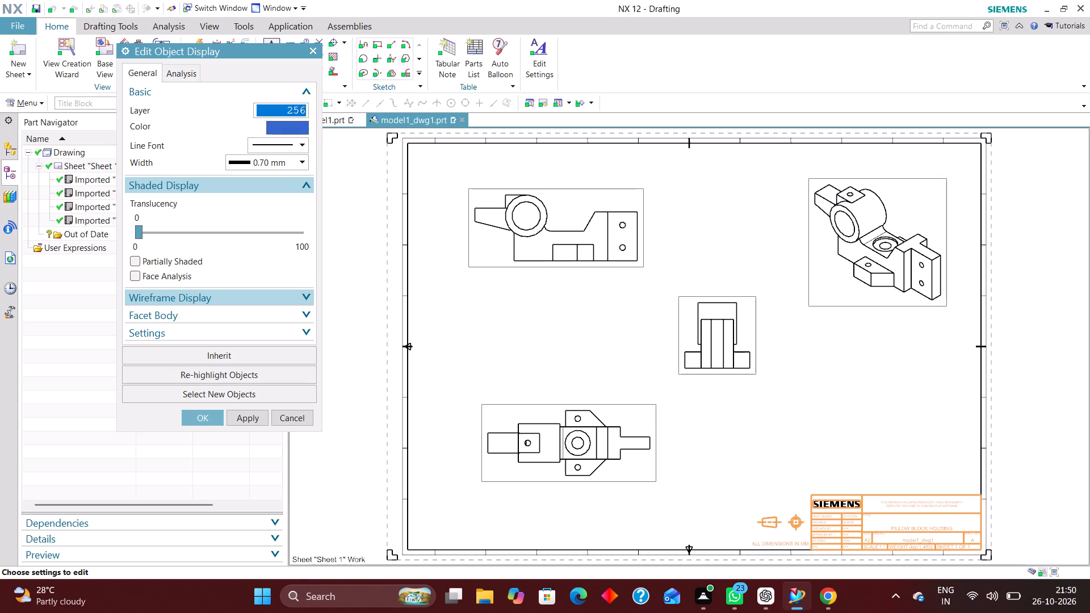
pyautogui.click(206, 413)
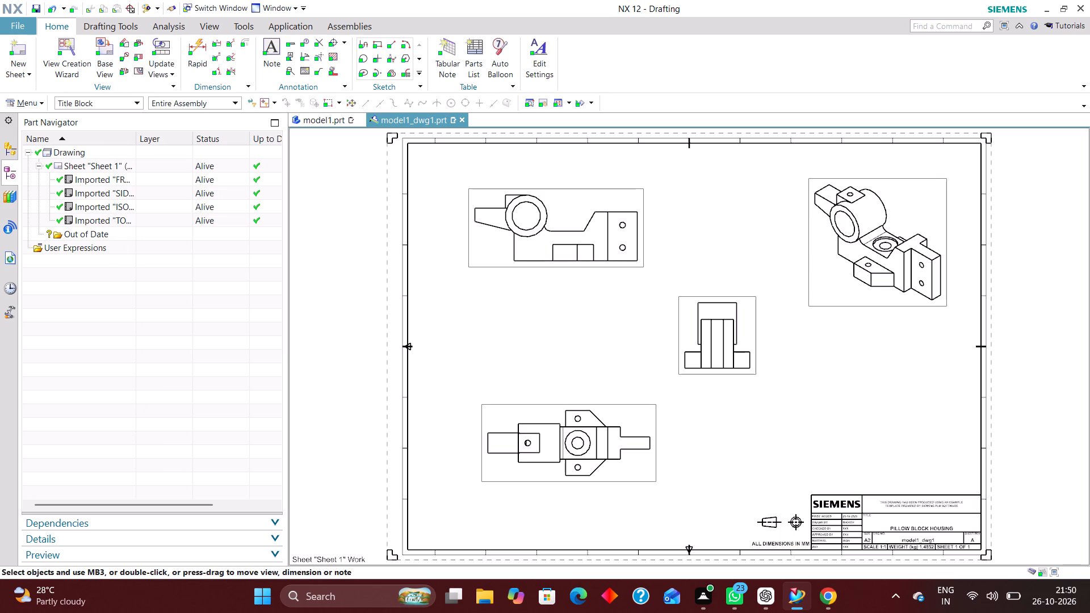
# Set the layers of the ALL category to Visible Only in the drawing's layer settings.
pyautogui.hotkey('ctrl', 'l')
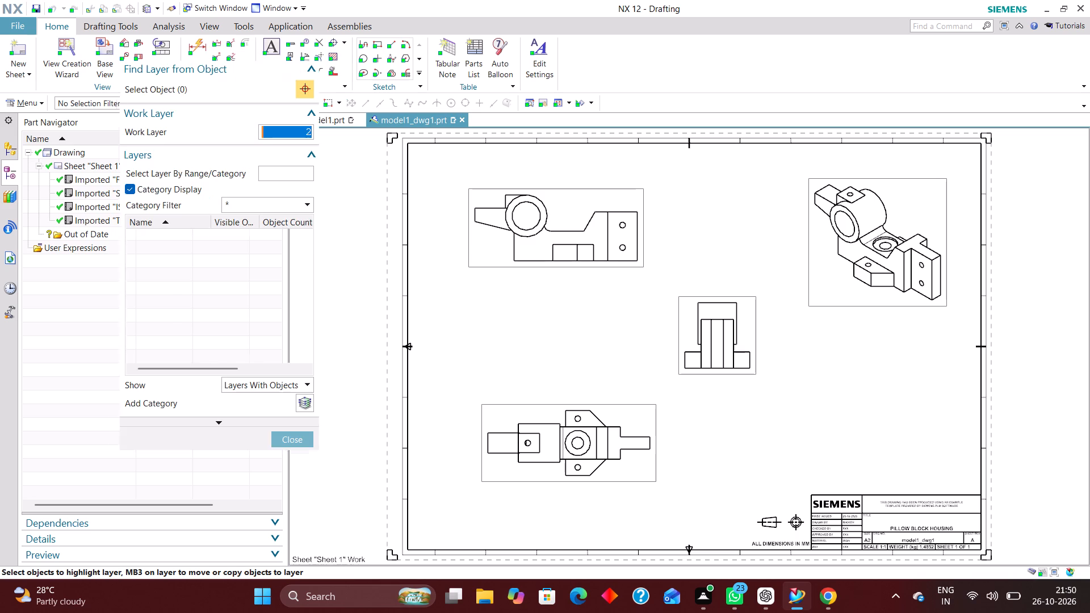
pyautogui.click(143, 233)
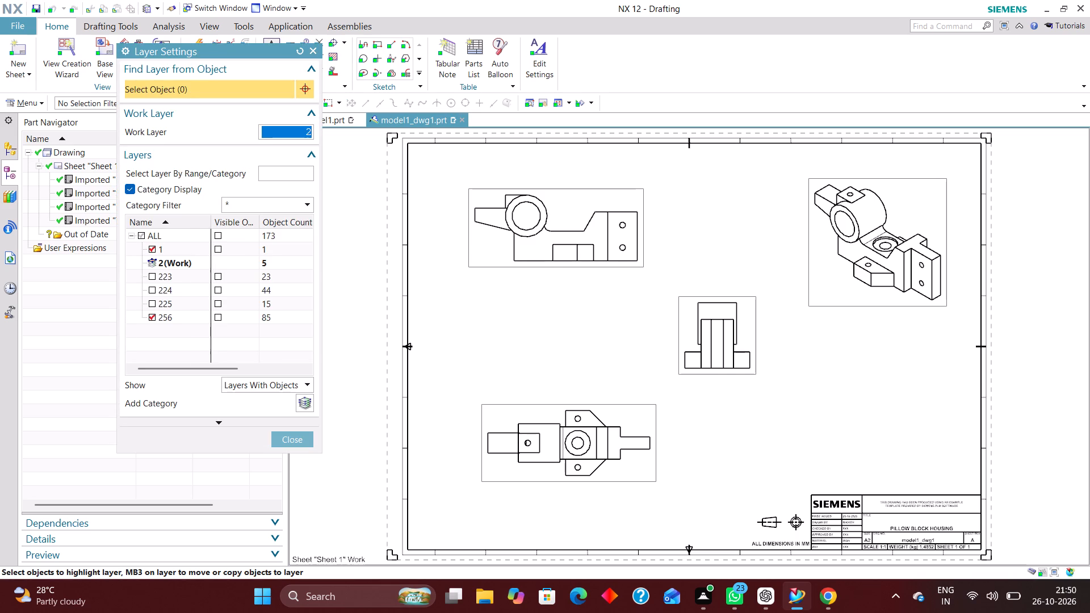
pyautogui.click(216, 230)
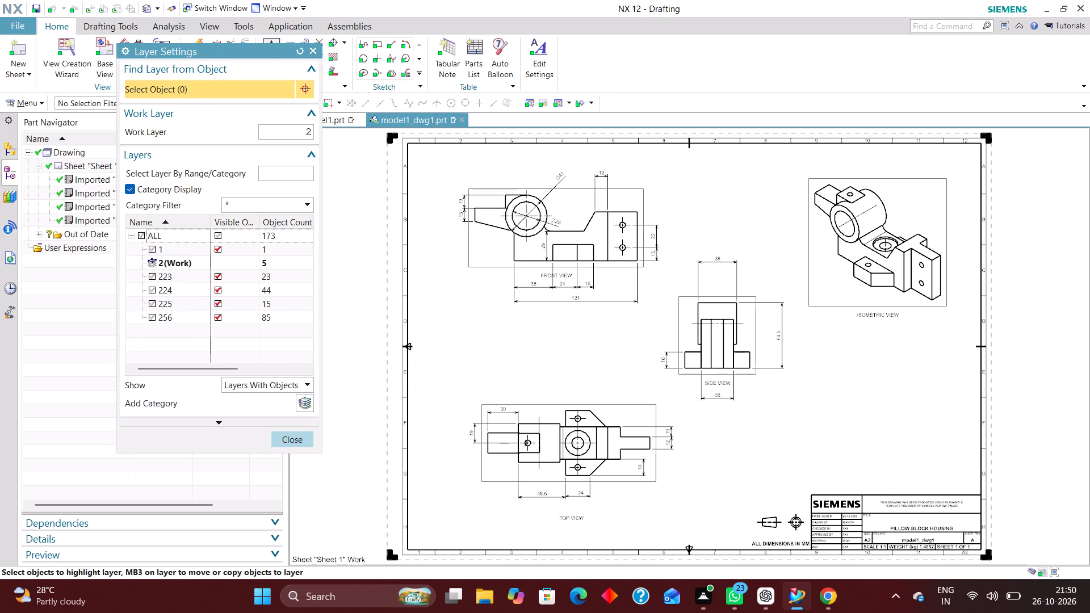
pyautogui.click(304, 438)
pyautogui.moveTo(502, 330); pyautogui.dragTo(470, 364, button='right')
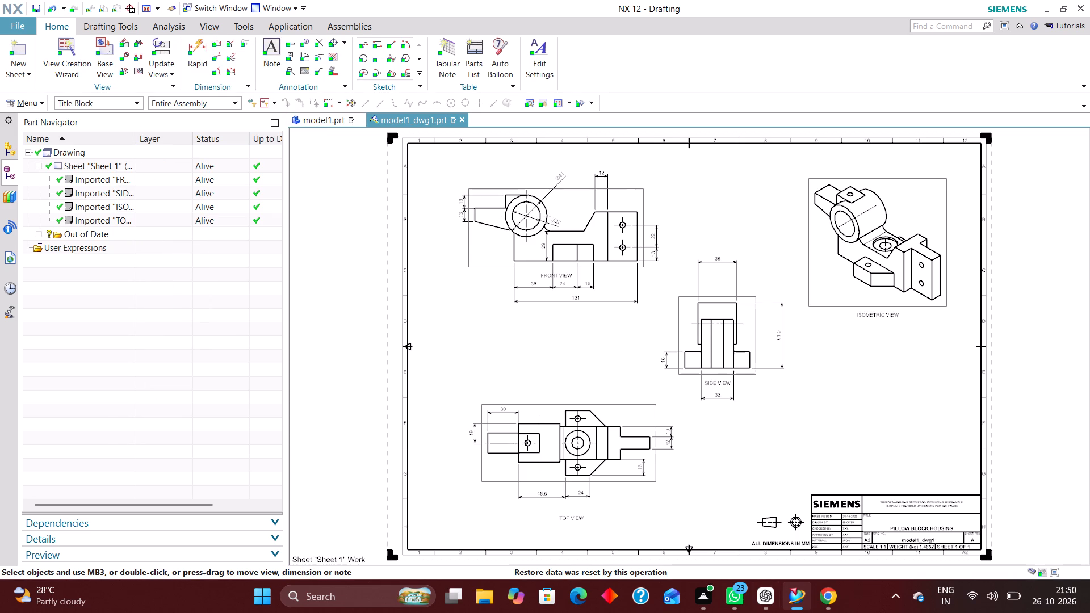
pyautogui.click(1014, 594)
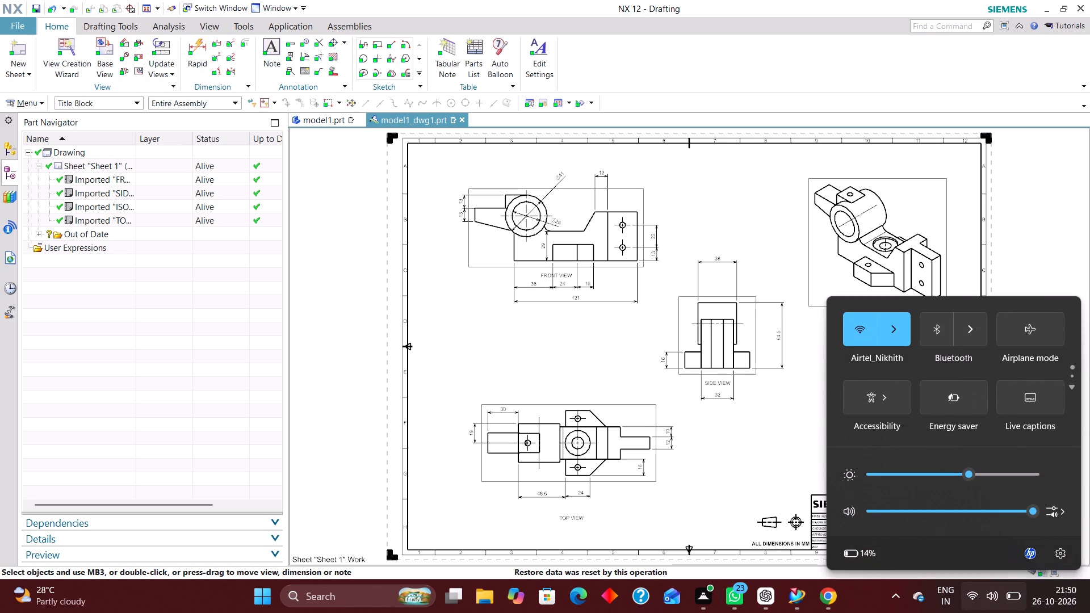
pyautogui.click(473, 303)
# Switch to the model1.prt part and stop the journal recording.
pyautogui.click(315, 118)
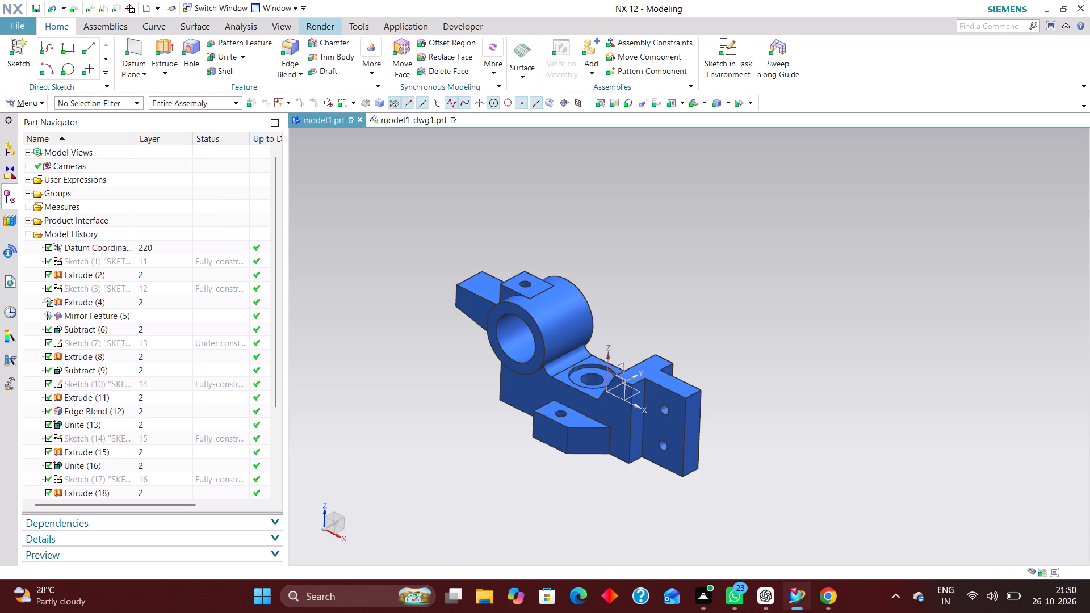
pyautogui.click(228, 26)
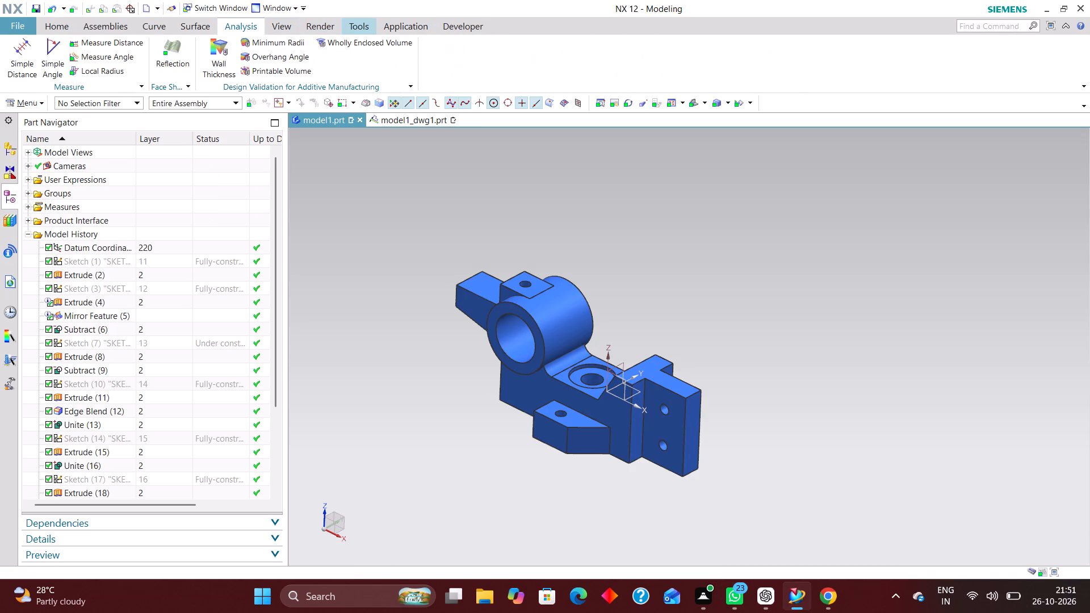
pyautogui.click(477, 26)
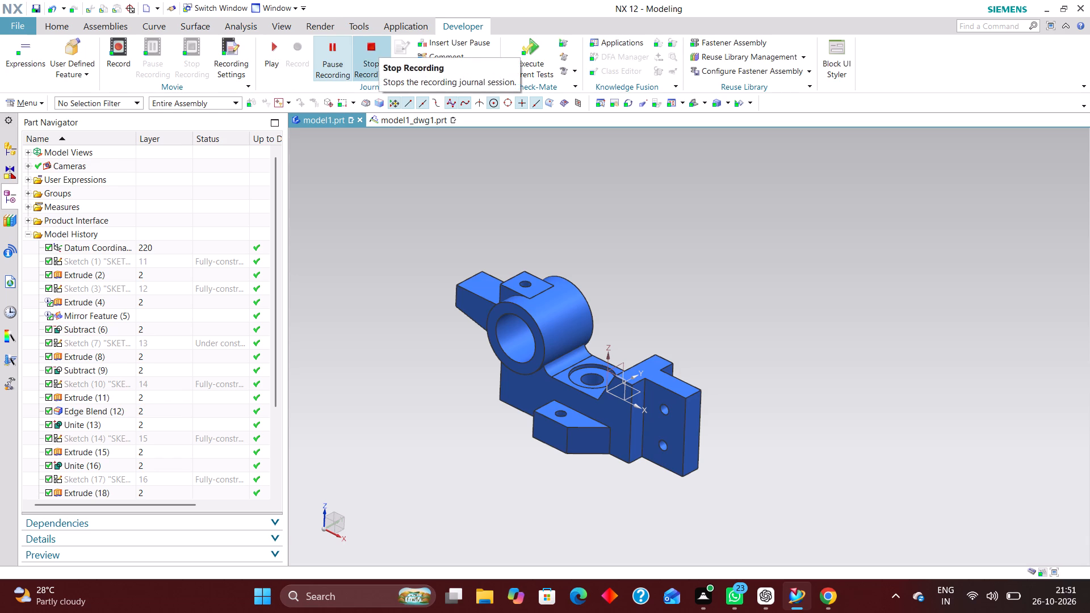
pyautogui.click(368, 49)
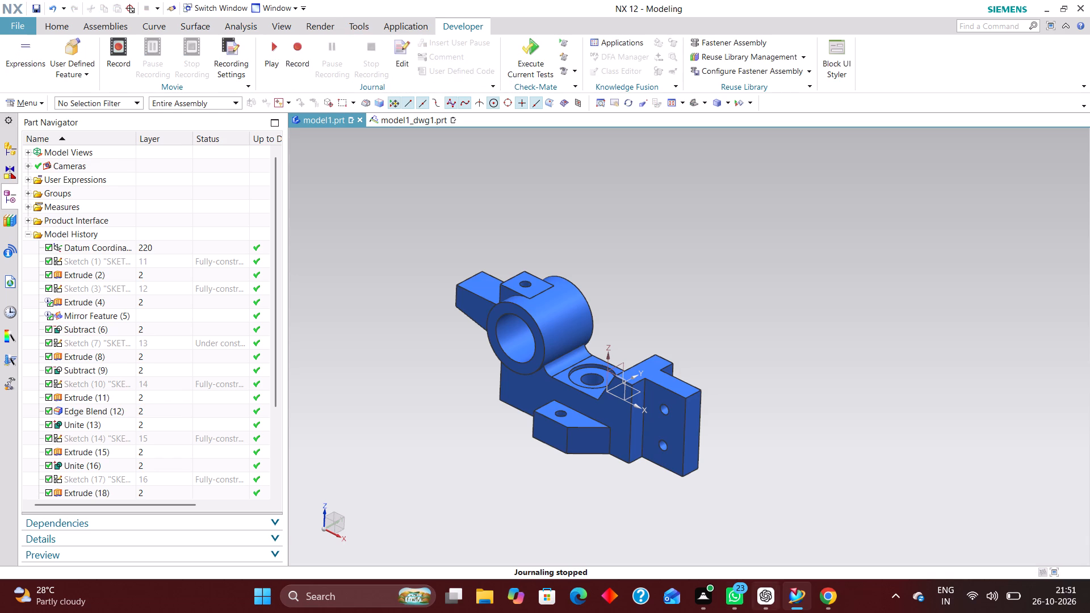